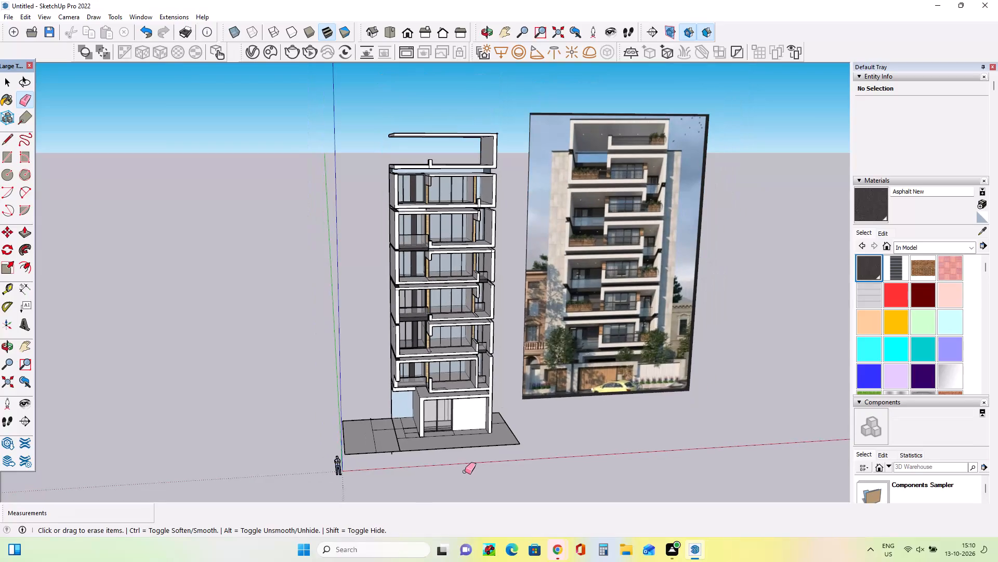
Examine the modelled building beside the reference image from several angles, including the lower floors' joints along the side wall.
middle_click_drag(452, 181, 454, 188)
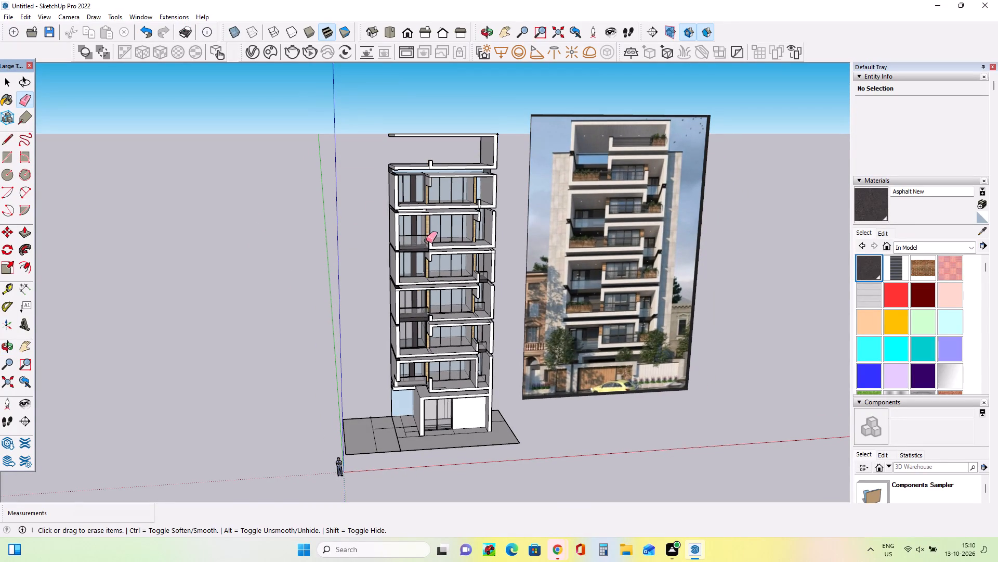
middle_click_drag(430, 242, 451, 253)
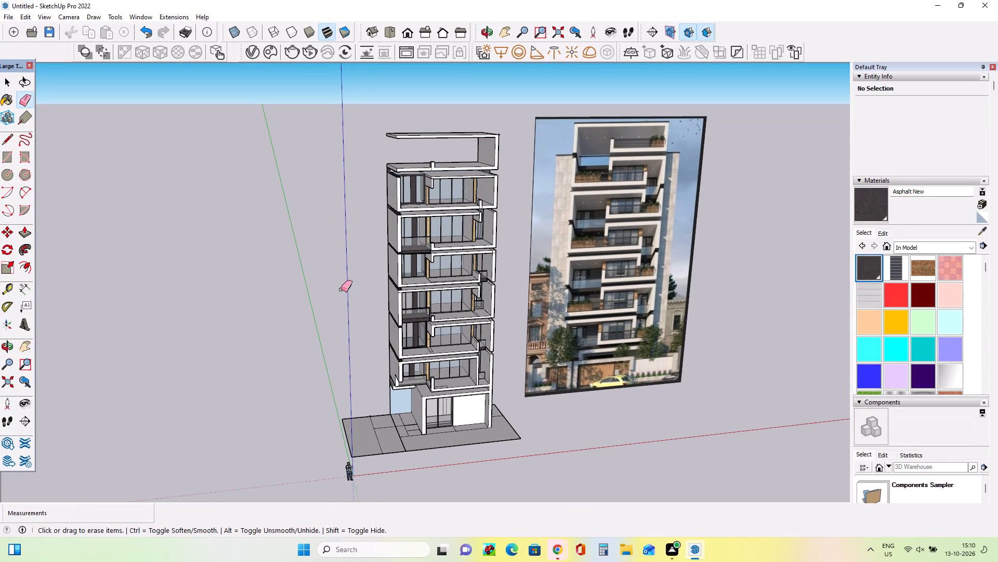
middle_click_drag(424, 191, 432, 197)
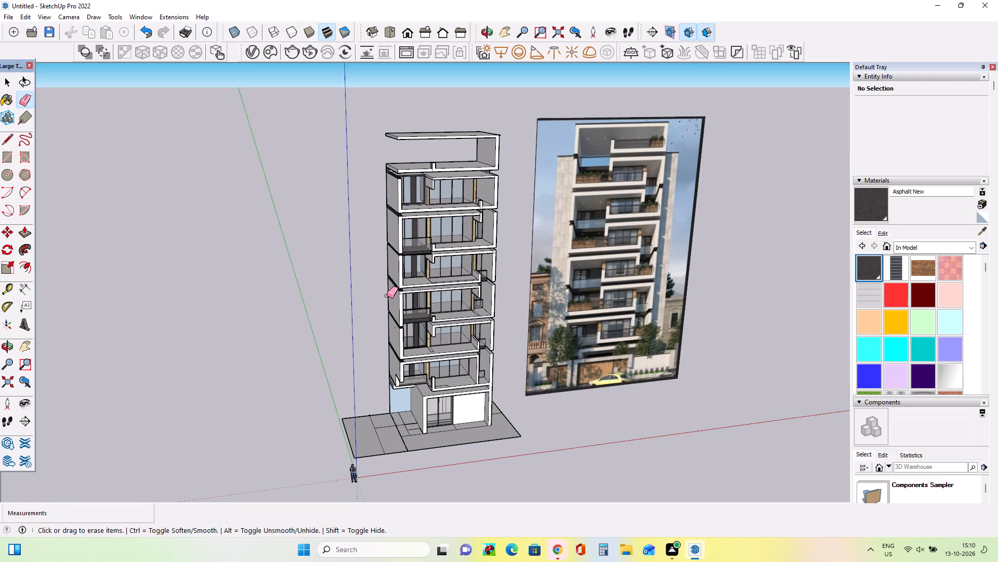
middle_click_drag(388, 296, 395, 296)
middle_click_drag(408, 365, 276, 326)
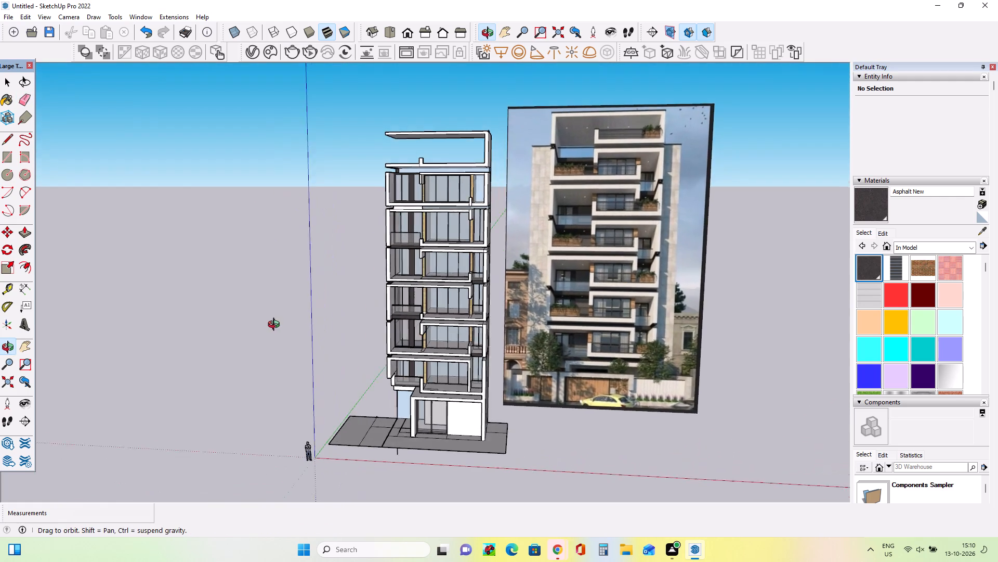
middle_click_drag(276, 326, 275, 326)
scroll(507, 316, "up", 8)
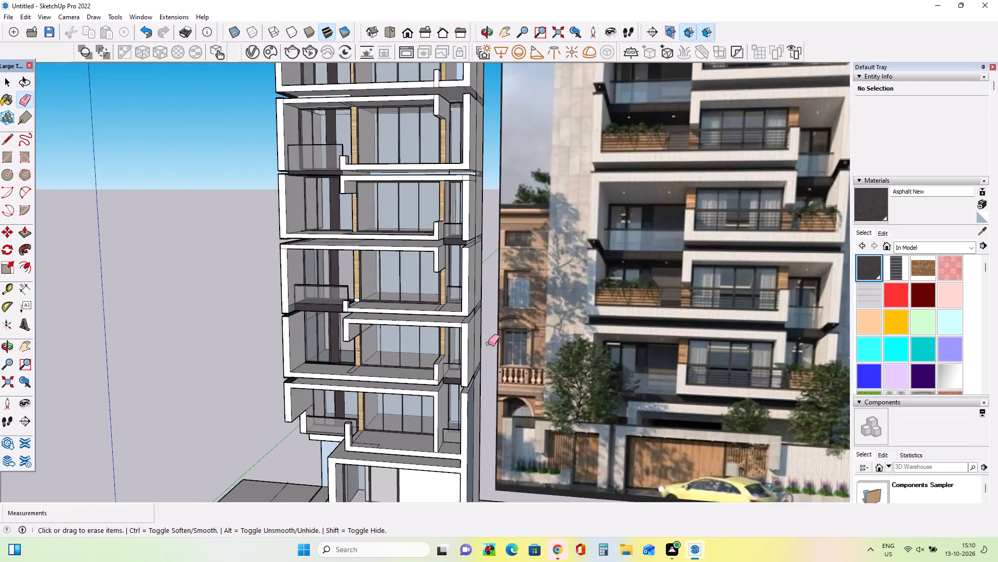
scroll(488, 343, "up", 1)
middle_click_drag(456, 349, 420, 351)
scroll(464, 335, "up", 3)
middle_click_drag(470, 334, 483, 335)
Move the reference image away from the building to clear space beside its side wall.
left_click(7, 235)
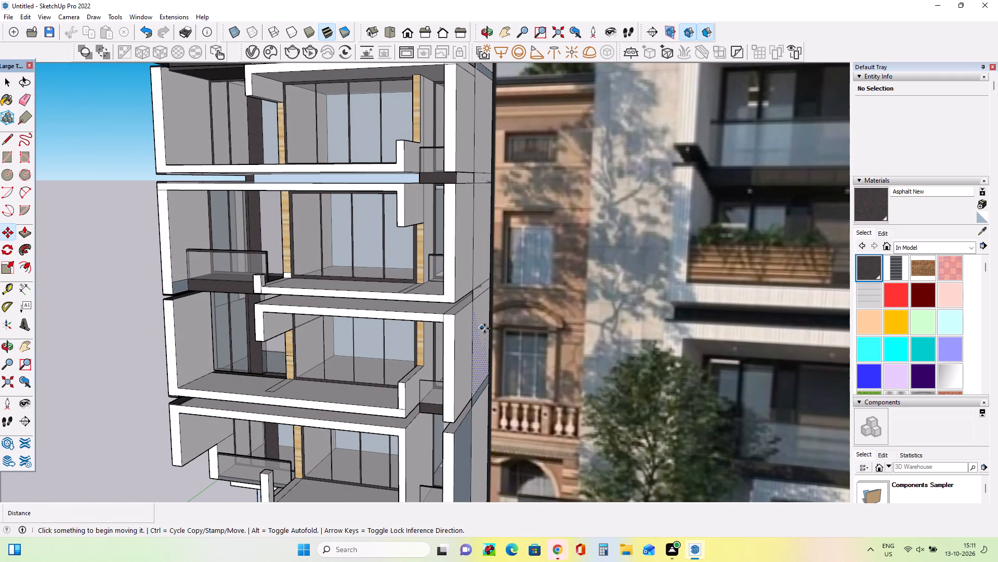
left_click(484, 328)
key("Escape")
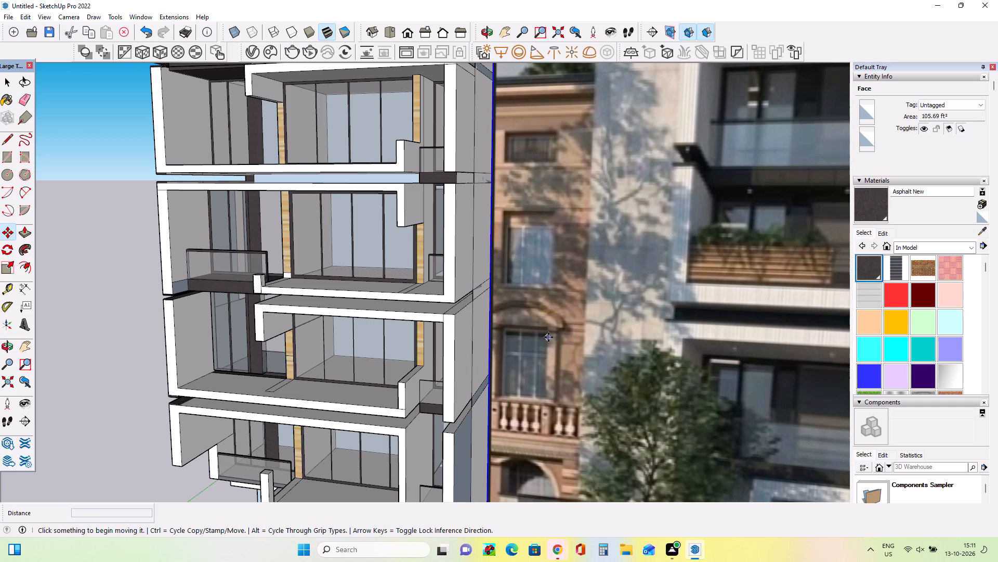
left_click(548, 337)
left_click(610, 251)
left_click_drag(613, 312, 615, 304)
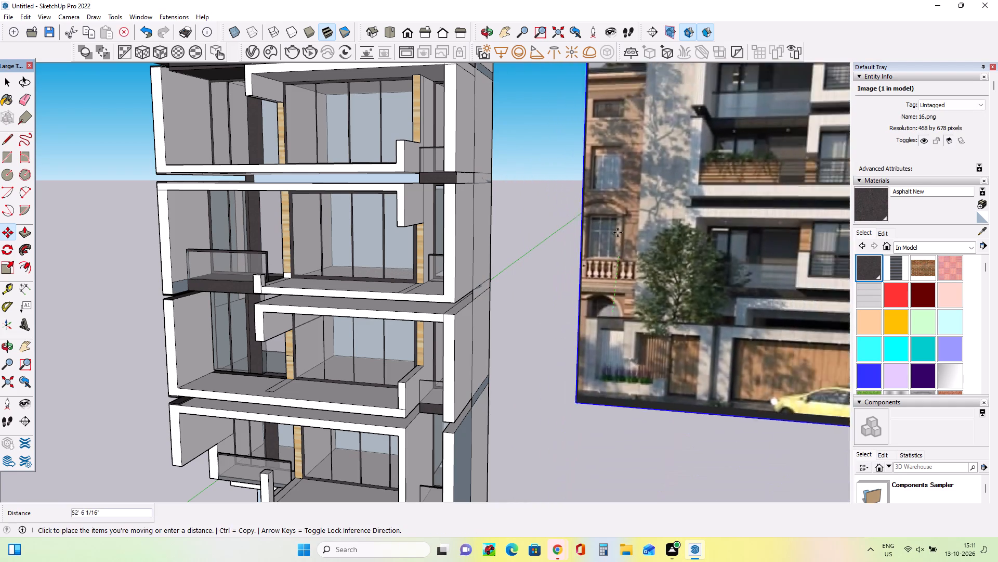
left_click(618, 223)
Erase the vertical edges of the strip faces closing the lower three floor joints on the side wall's rear half.
middle_click_drag(640, 350, 474, 359)
scroll(429, 317, "up", 2)
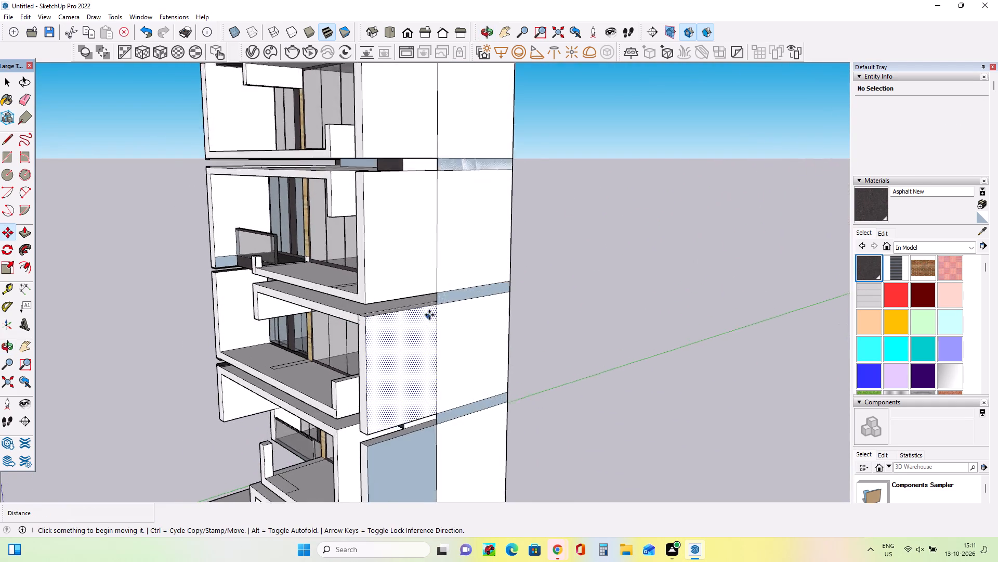
scroll(429, 315, "up", 2)
middle_click_drag(433, 314, 441, 317)
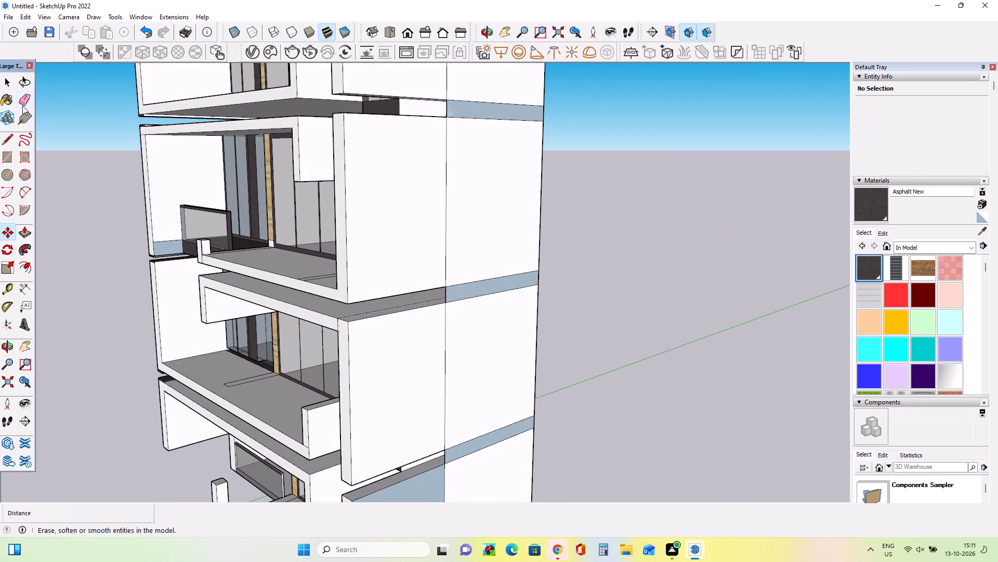
left_click(22, 104)
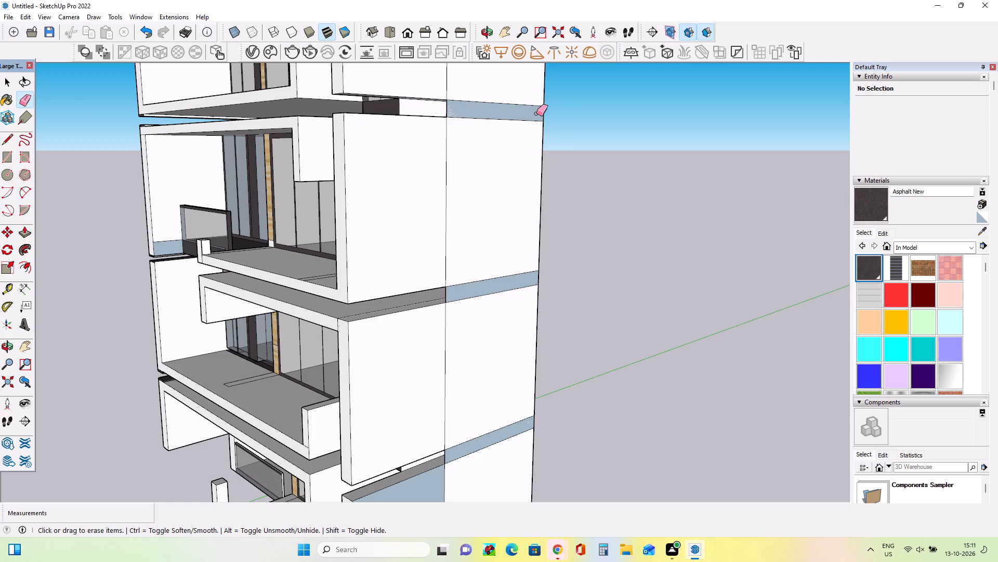
middle_click_drag(456, 295, 527, 259)
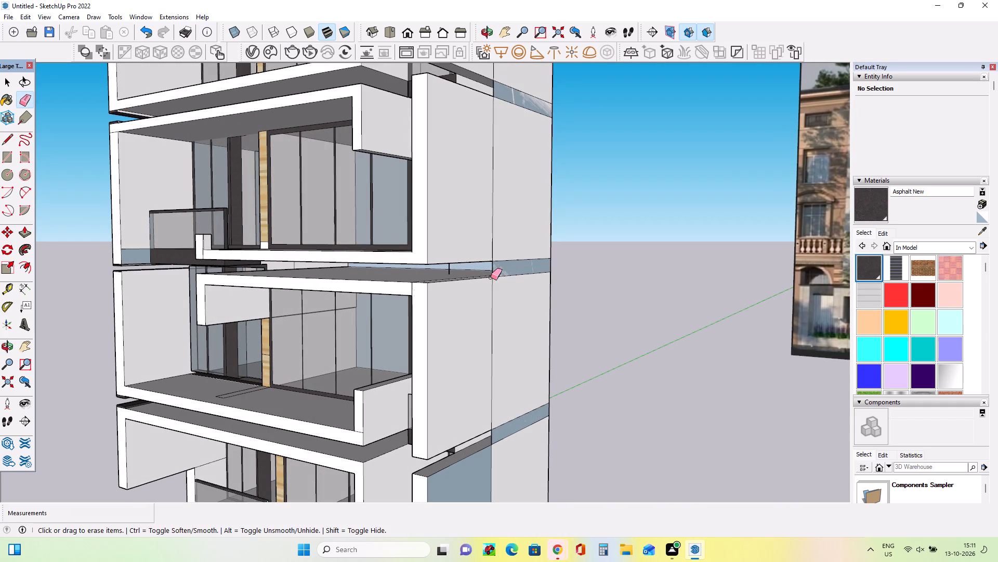
left_click(492, 270)
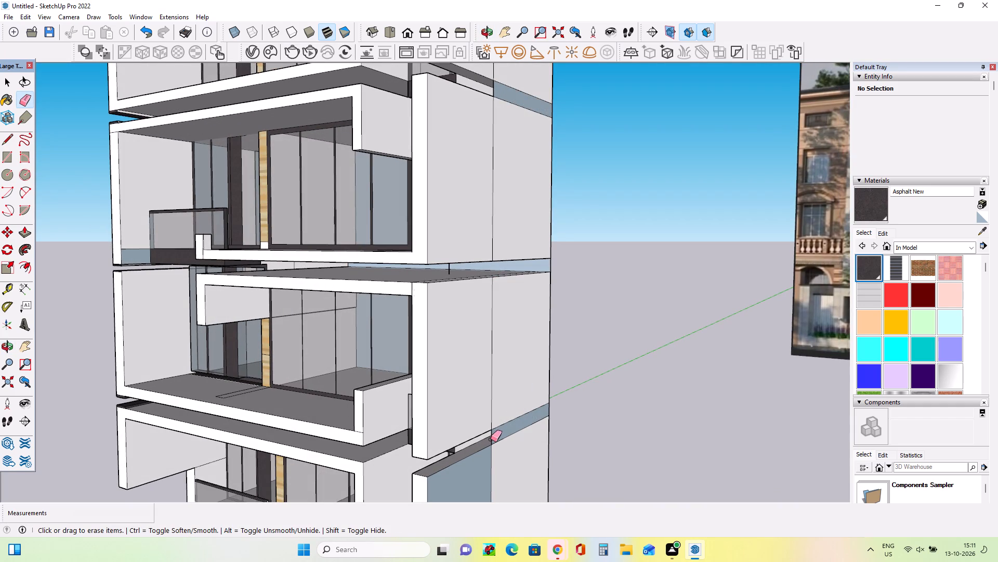
left_click(491, 439)
middle_click_drag(502, 438, 499, 501)
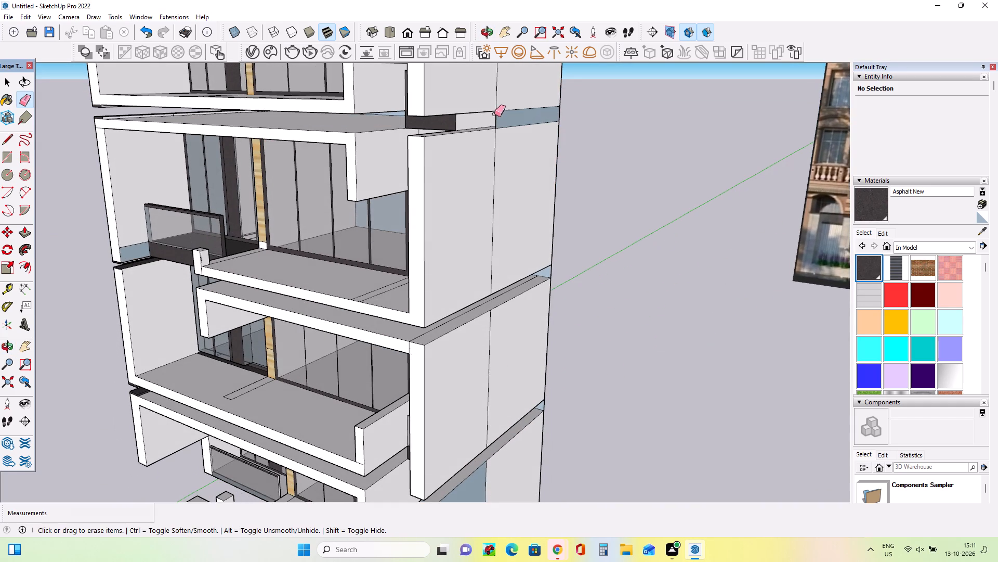
left_click(496, 120)
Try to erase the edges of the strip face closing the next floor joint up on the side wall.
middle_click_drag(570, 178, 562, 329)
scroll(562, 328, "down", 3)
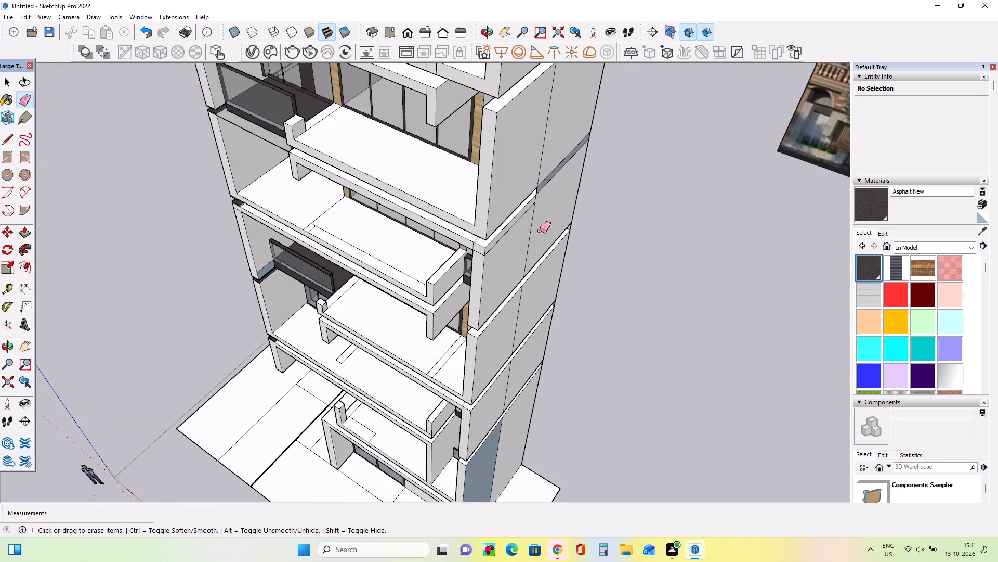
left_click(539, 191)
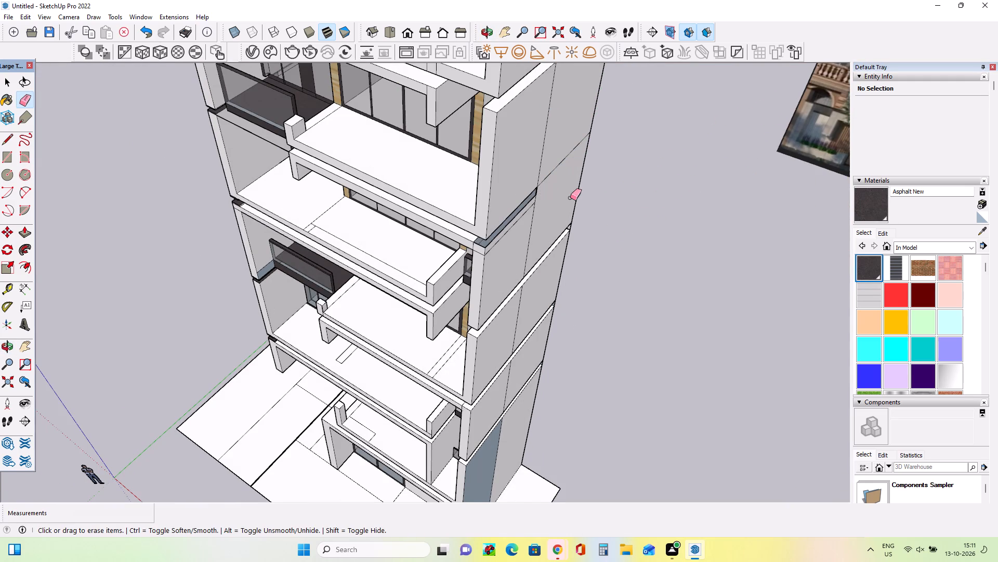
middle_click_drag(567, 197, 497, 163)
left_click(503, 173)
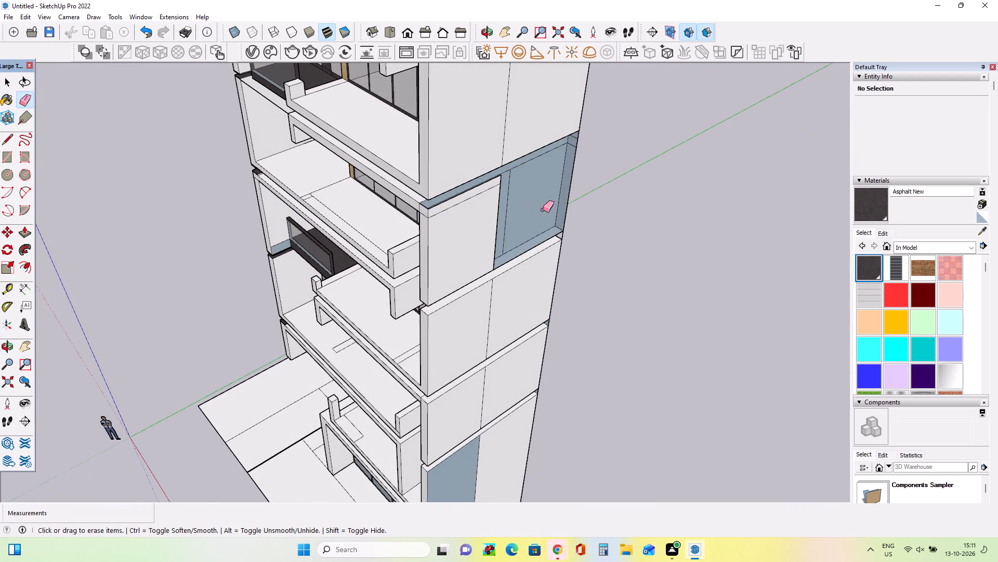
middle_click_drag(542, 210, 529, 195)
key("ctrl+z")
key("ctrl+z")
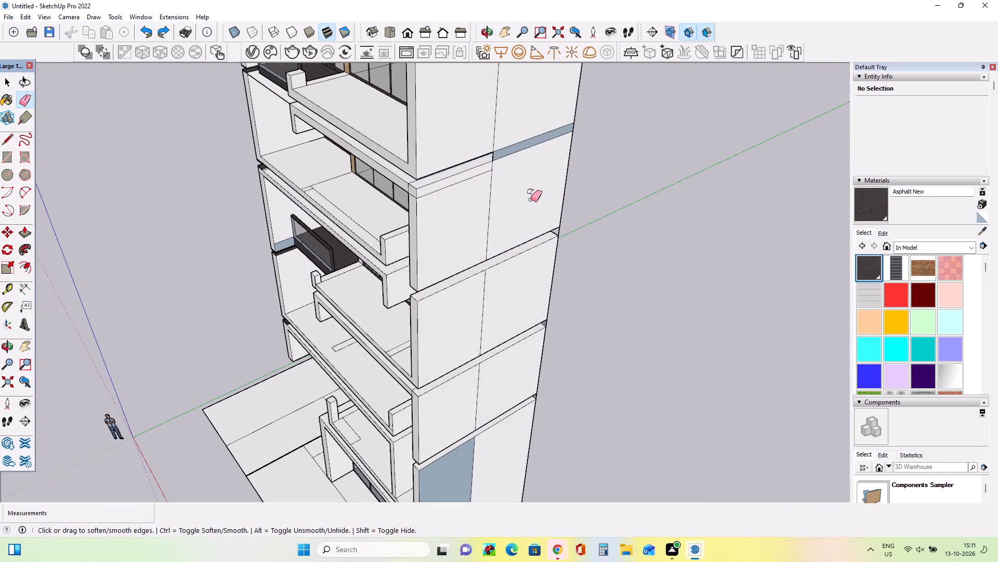
Erase the vertical edges of the strip faces closing the remaining upper floor joints on the side wall.
middle_click_drag(497, 203, 520, 163)
scroll(507, 114, "up", 6)
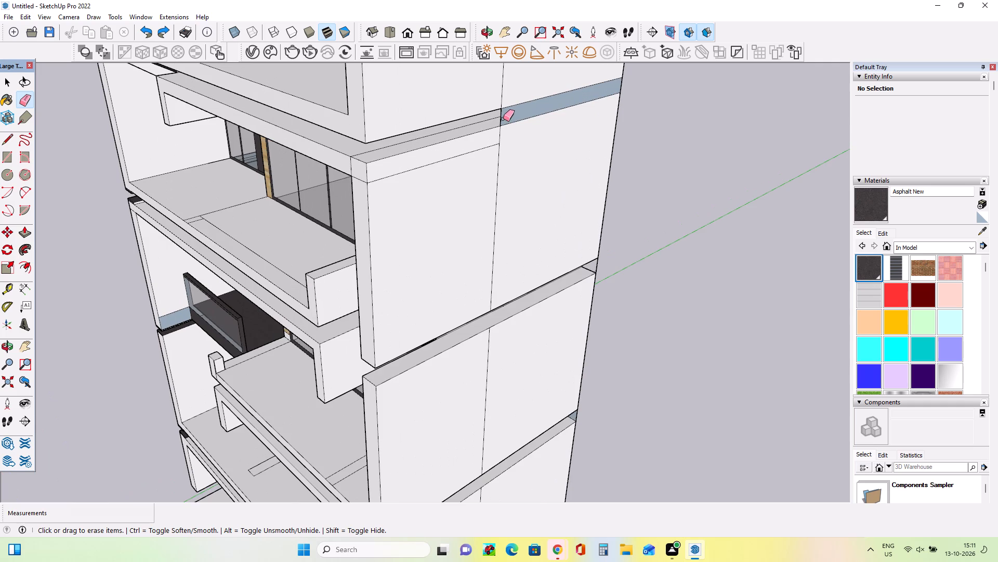
left_click(500, 118)
middle_click(524, 143)
scroll(521, 147, "down", 3)
scroll(523, 194, "down", 2)
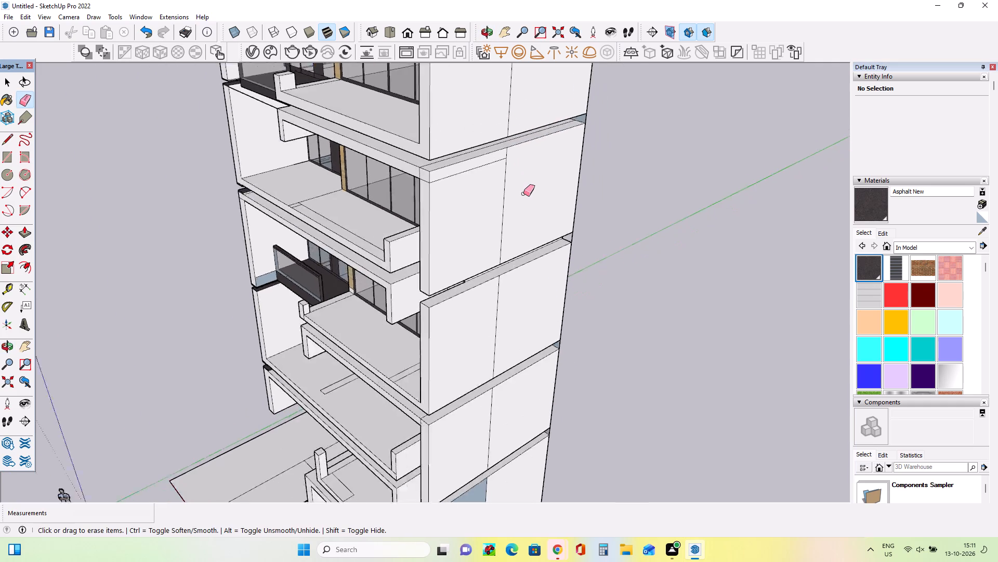
scroll(523, 194, "down", 13)
scroll(523, 142, "up", 7)
scroll(524, 142, "down", 1)
scroll(524, 142, "up", 3)
scroll(524, 142, "down", 1)
scroll(524, 142, "up", 2)
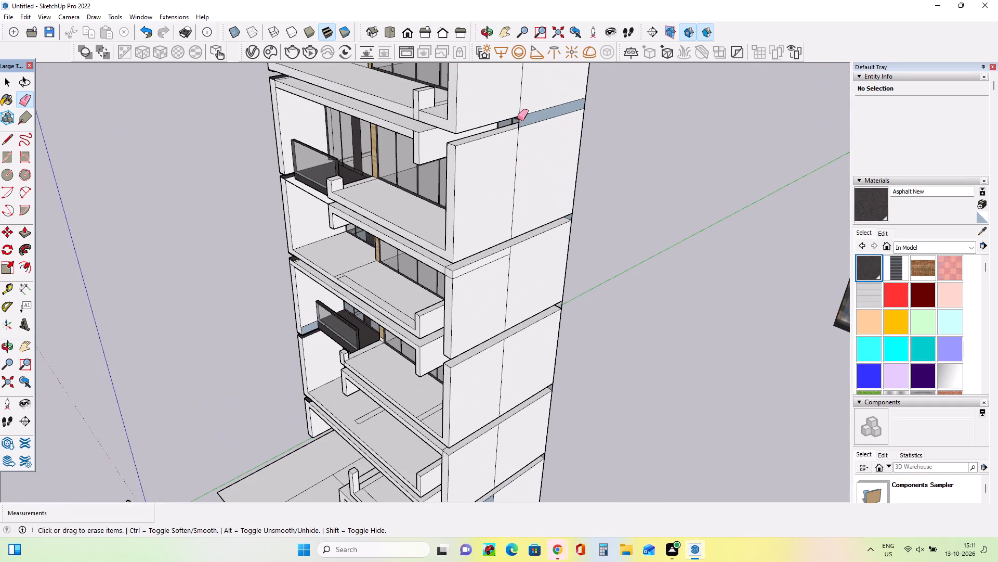
left_click(519, 121)
scroll(531, 198, "down", 1)
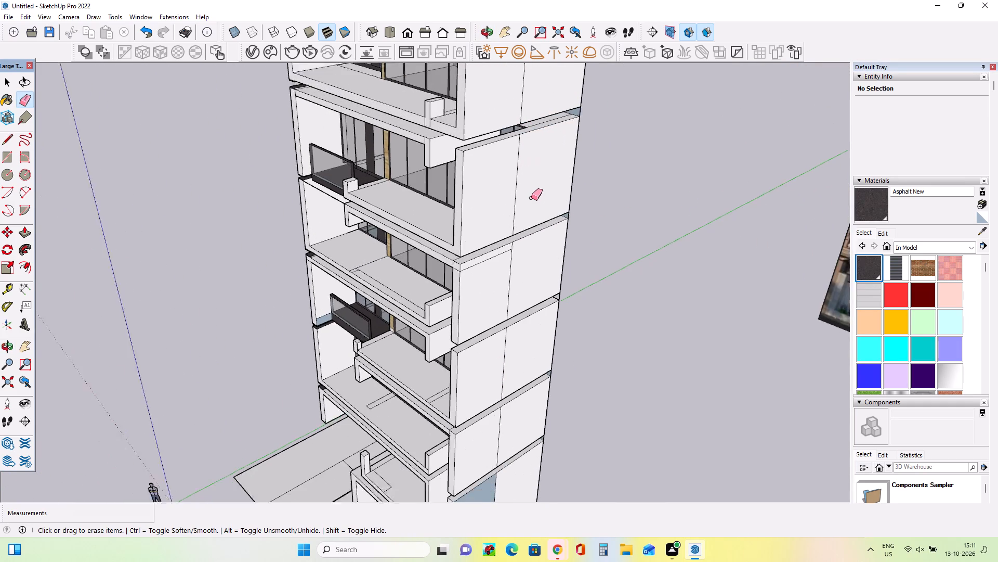
scroll(531, 198, "down", 12)
scroll(527, 137, "up", 11)
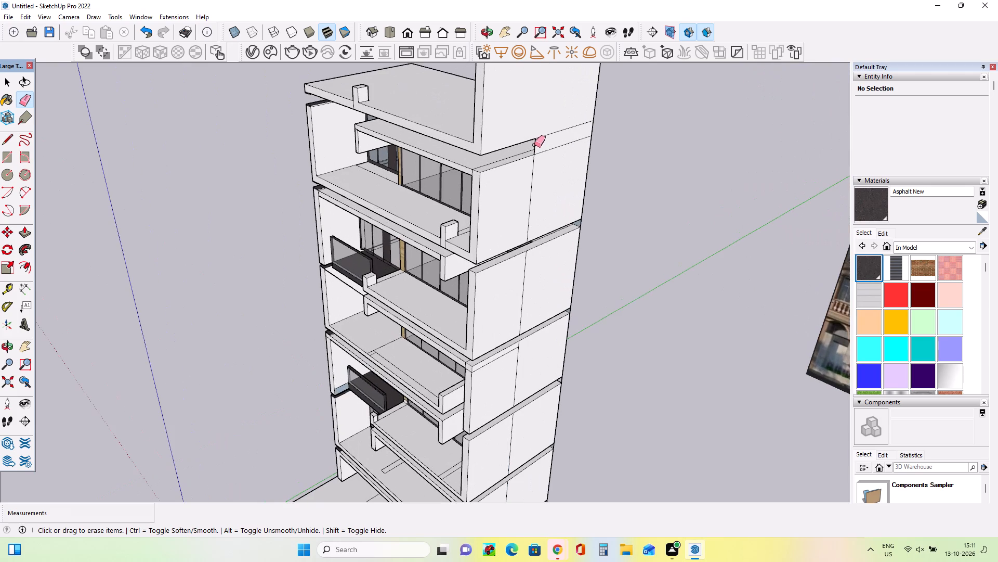
left_click(535, 147)
Draw a line about 3' 10 3/16" from the lowest side wall's top inner corner to the adjacent floor frame's top corner.
middle_click_drag(570, 177, 549, 160)
scroll(523, 159, "down", 9)
scroll(509, 395, "up", 3)
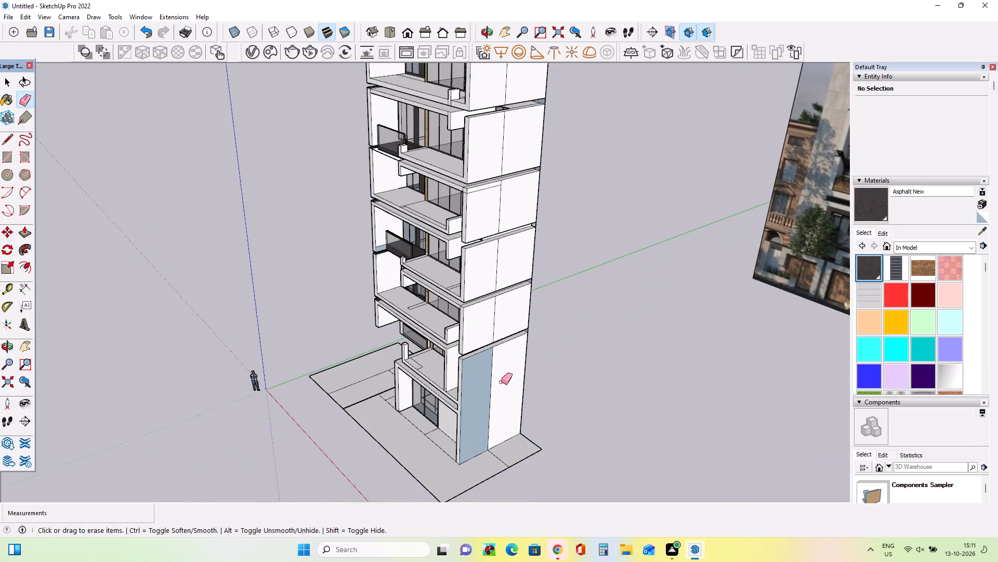
scroll(500, 382, "up", 5)
scroll(421, 398, "up", 1)
middle_click_drag(422, 398, 471, 403)
scroll(467, 356, "up", 7)
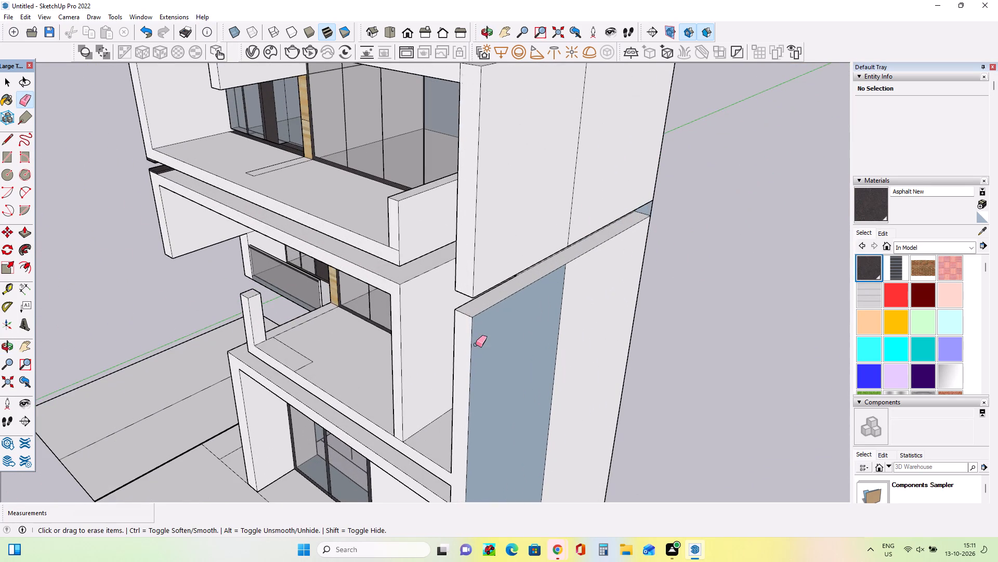
middle_click_drag(479, 342, 578, 314)
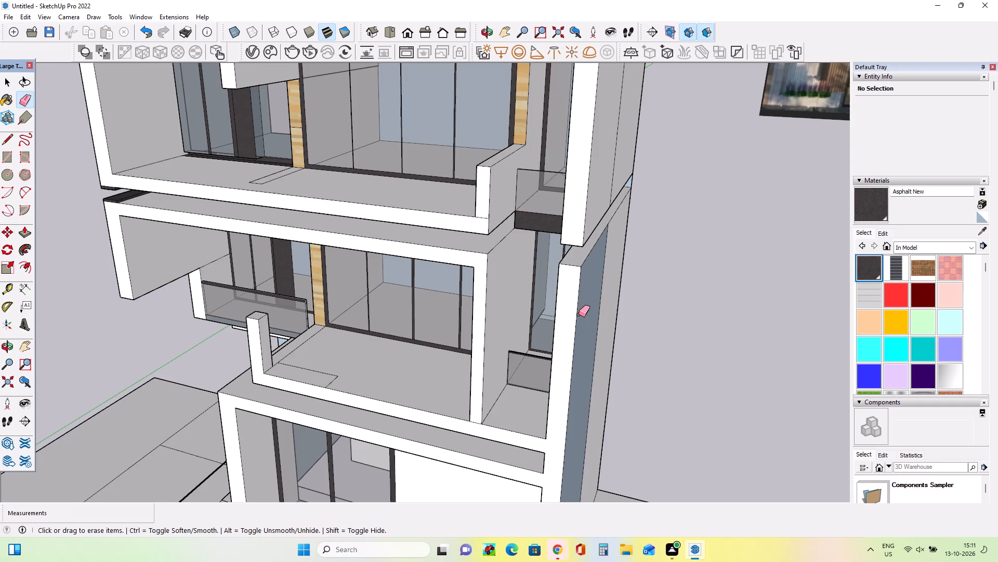
middle_click_drag(580, 305, 580, 297)
middle_click_drag(588, 246, 590, 254)
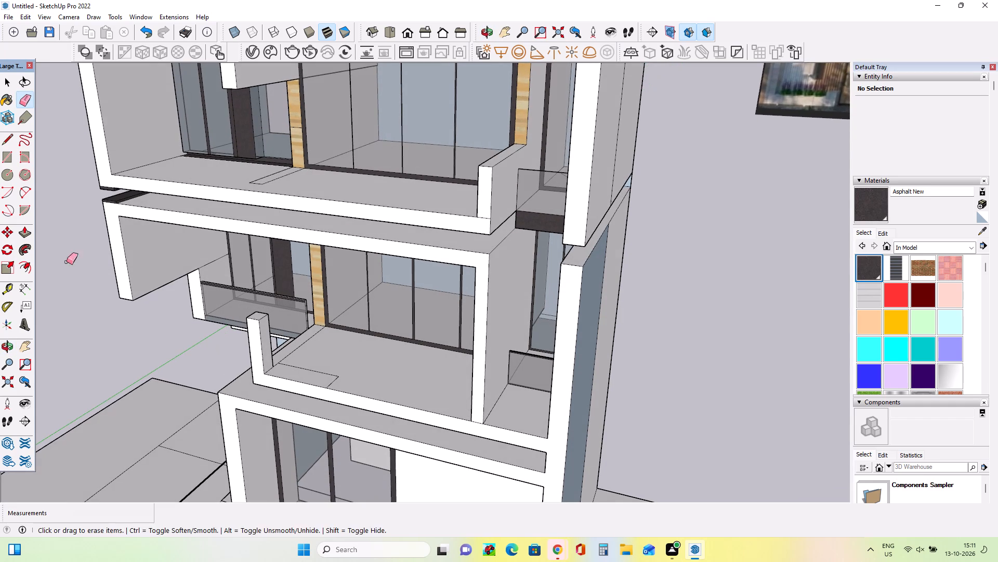
left_click(5, 142)
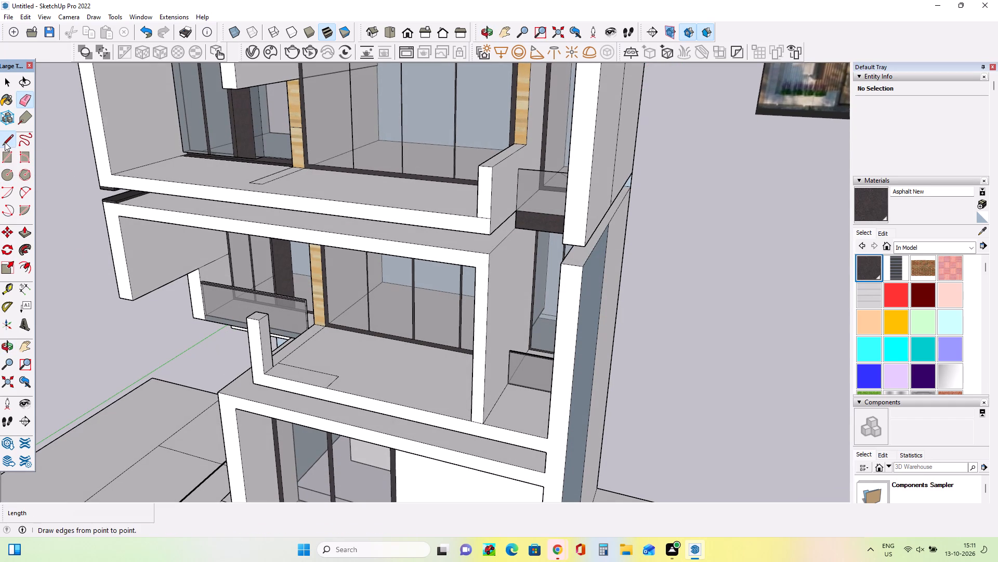
left_click(562, 265)
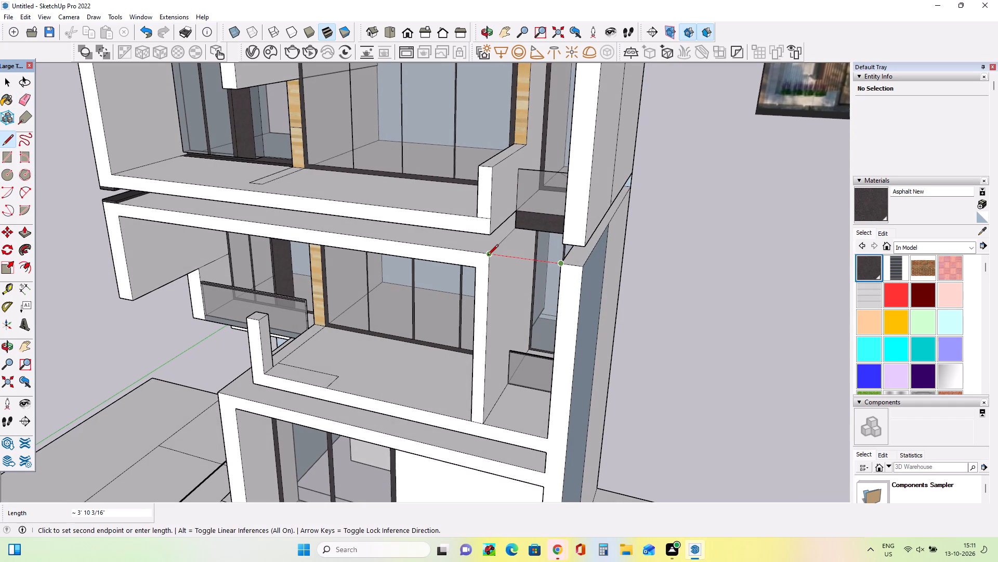
left_click(488, 256)
middle_click_drag(588, 310, 581, 309)
middle_click_drag(574, 327, 583, 337)
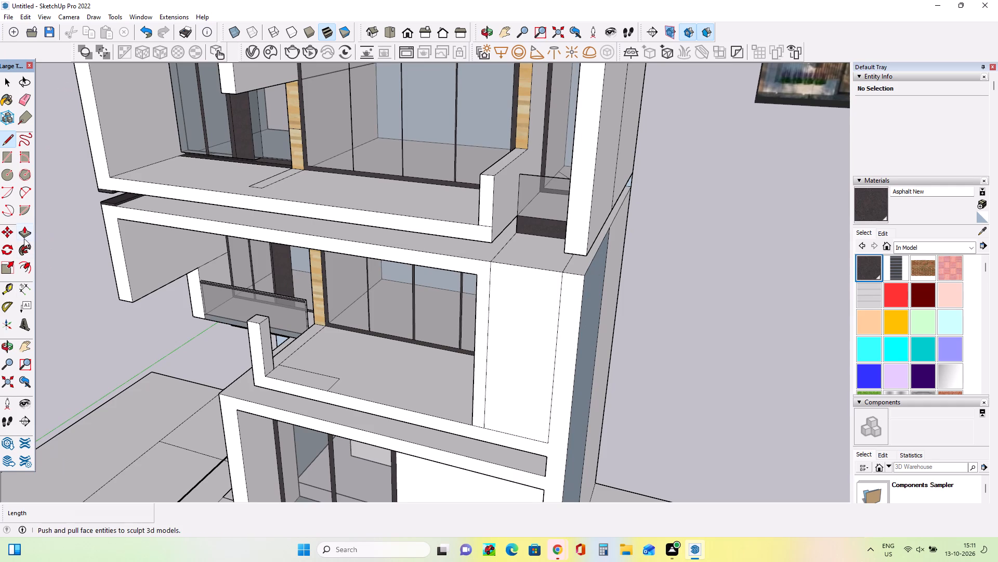
Push/Pull the lowest side wall's top face up about 1' 3/4" to meet the wall of the floor above.
left_click(24, 238)
left_click(572, 267)
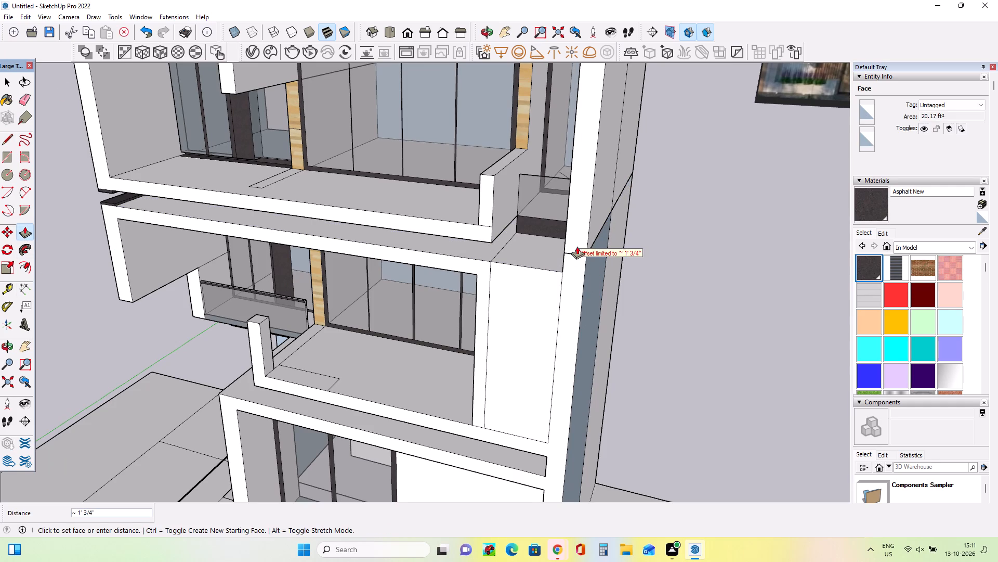
left_click(577, 246)
middle_click_drag(582, 291, 612, 262)
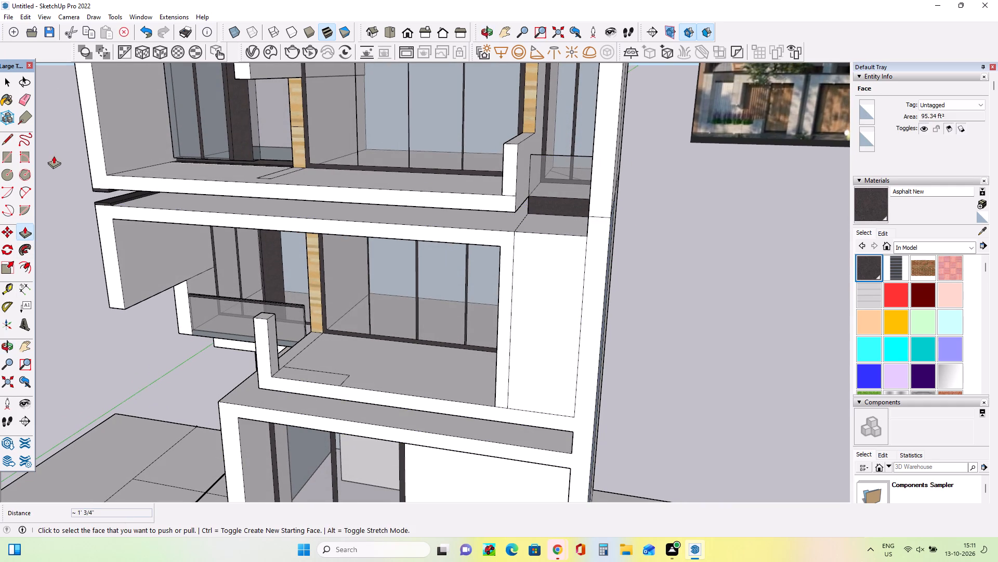
Draw a short horizontal line across the side wall's front face, level with the floor frame's top edge.
left_click(4, 137)
left_click(588, 239)
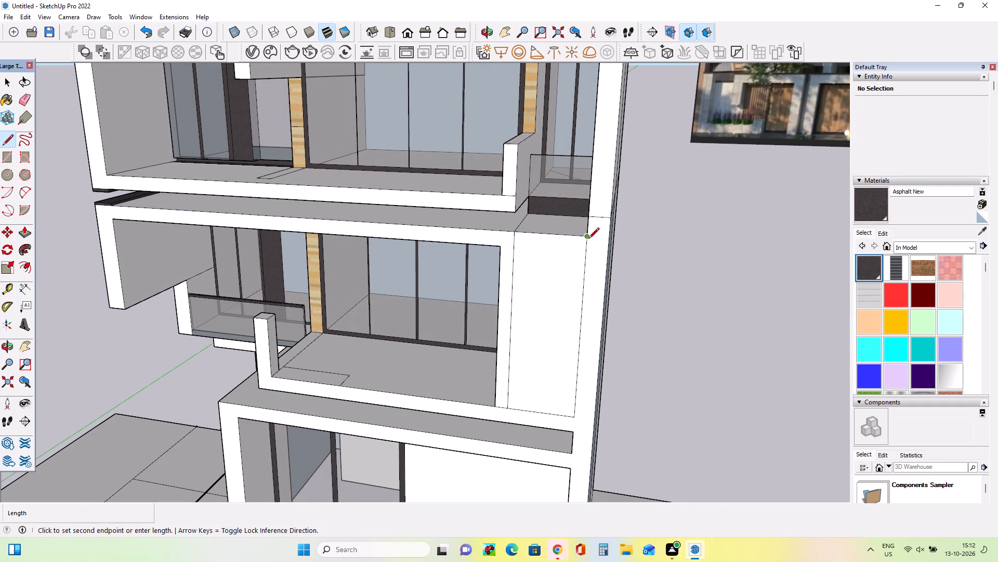
left_click(608, 239)
middle_click(602, 333)
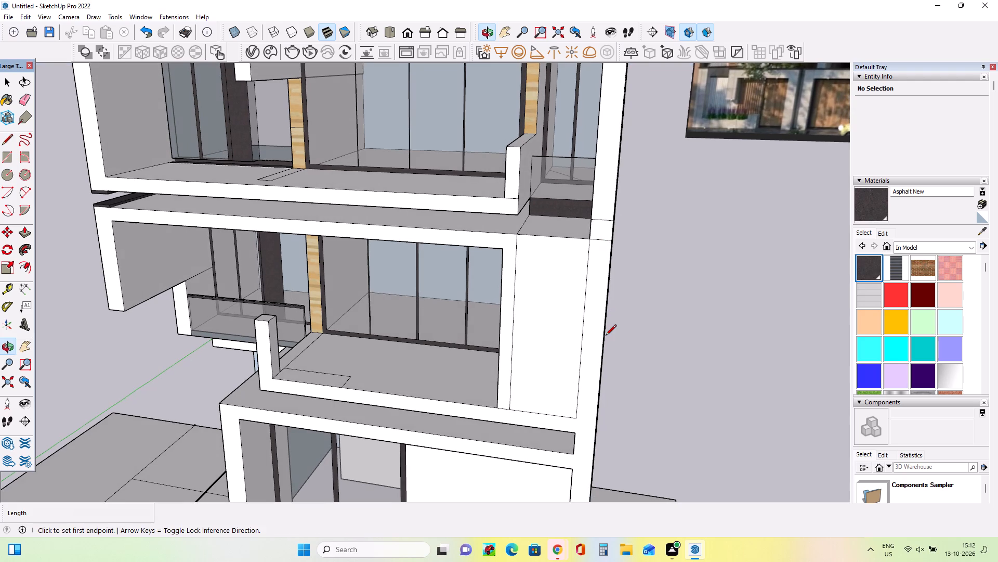
left_click(5, 81)
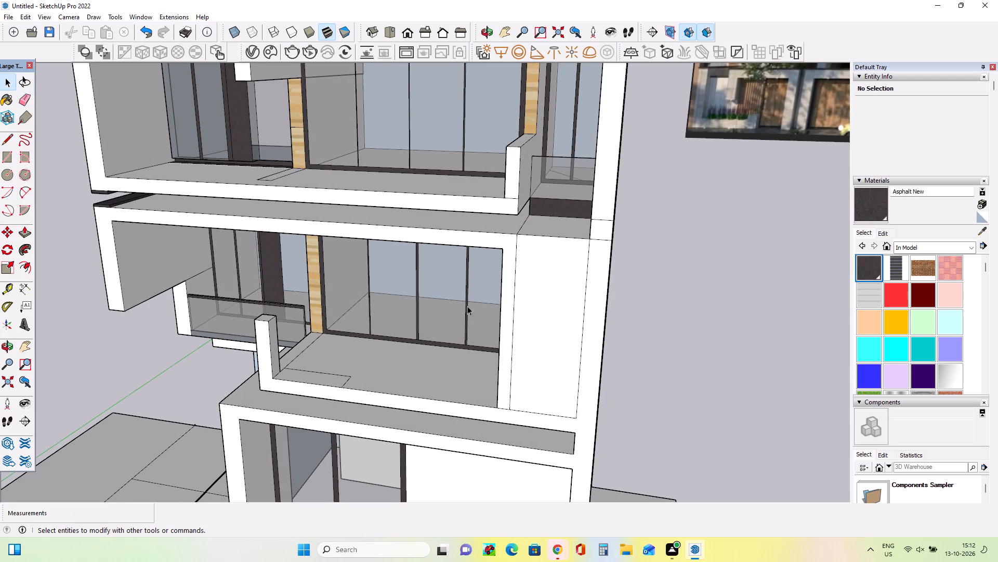
Delete the face closing the side bay opening of the lowest upper floor, plus the leftover strip face and horizontal edge above it.
left_click(573, 325)
key("Delete")
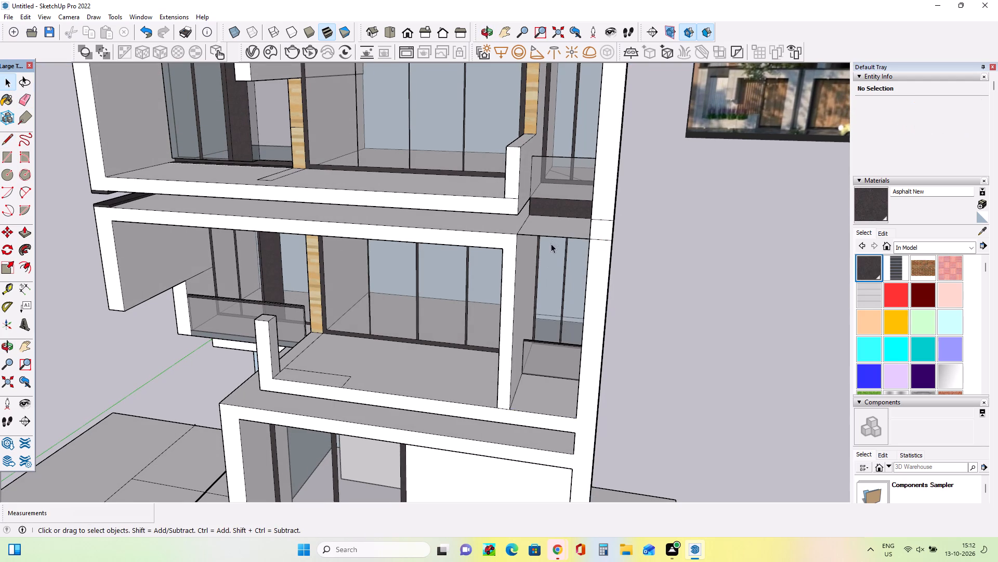
left_click(557, 226)
key("Delete")
scroll(570, 263, "up", 1)
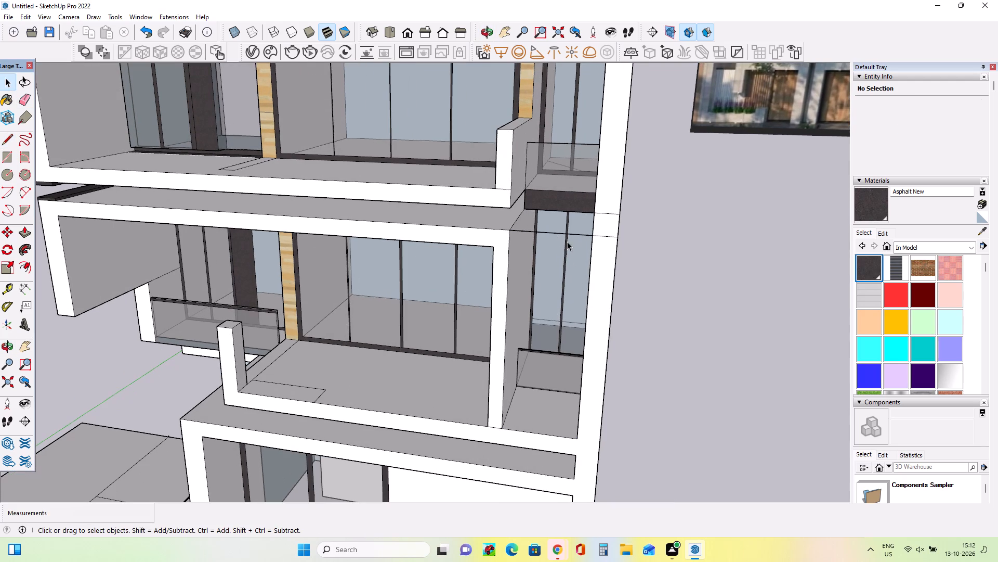
left_click(569, 232)
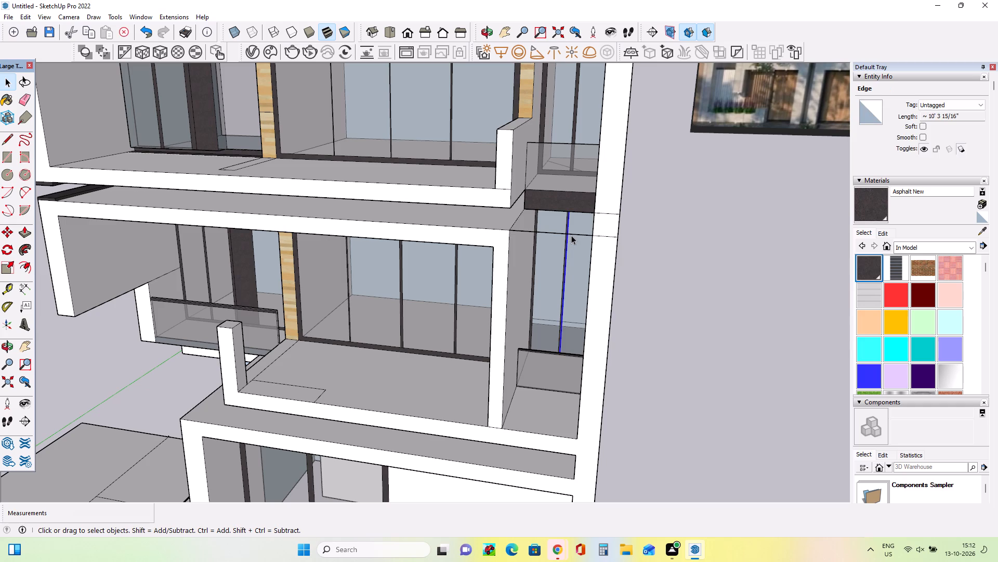
left_click(574, 234)
key("Delete")
Draw a 17' 11 11/16" horizontal line along the side wall's outer face, starting from the front face line's outer corner.
middle_click_drag(581, 289, 581, 300)
scroll(610, 285, "up", 3)
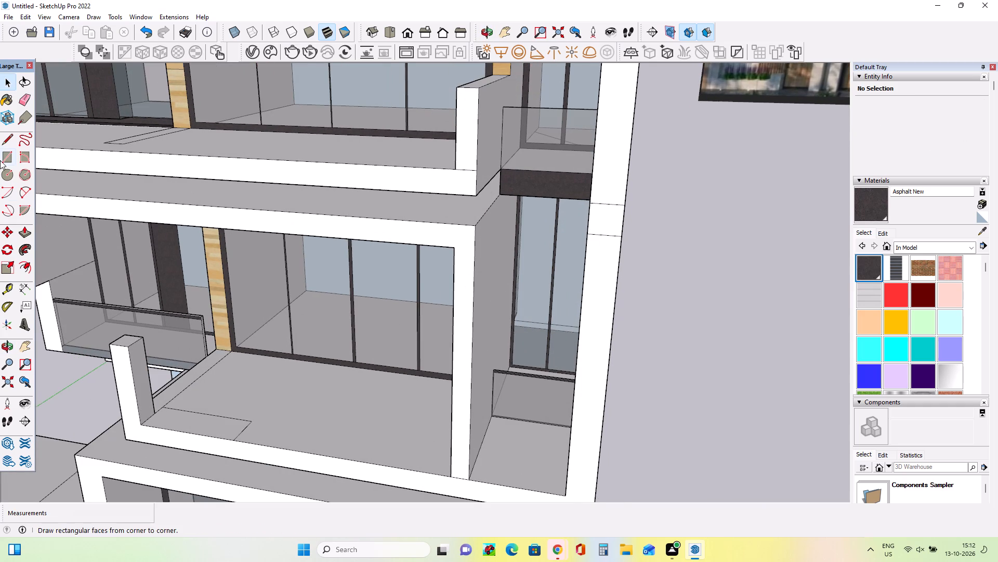
left_click(6, 140)
middle_click_drag(601, 349, 495, 339)
left_click(479, 237)
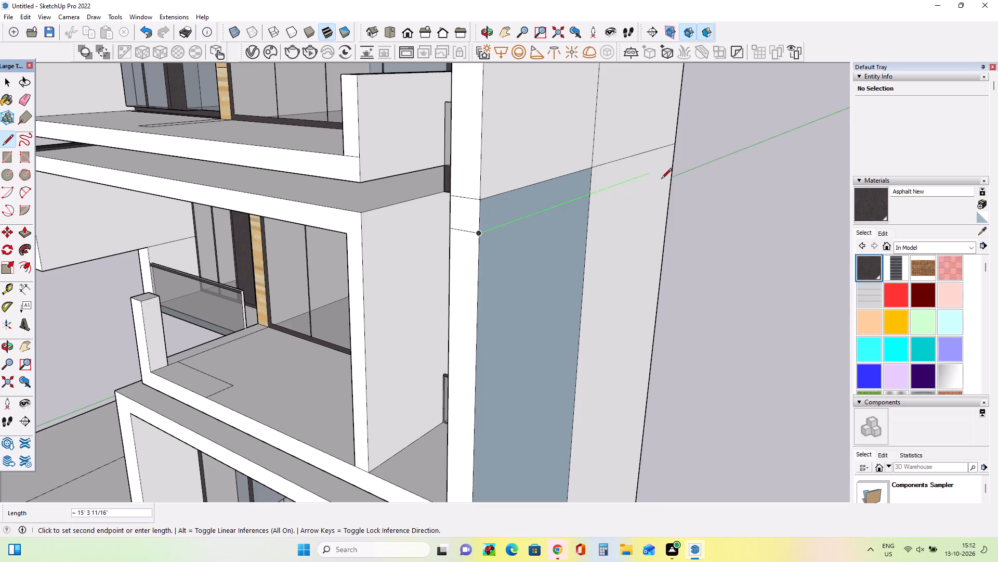
left_click(672, 167)
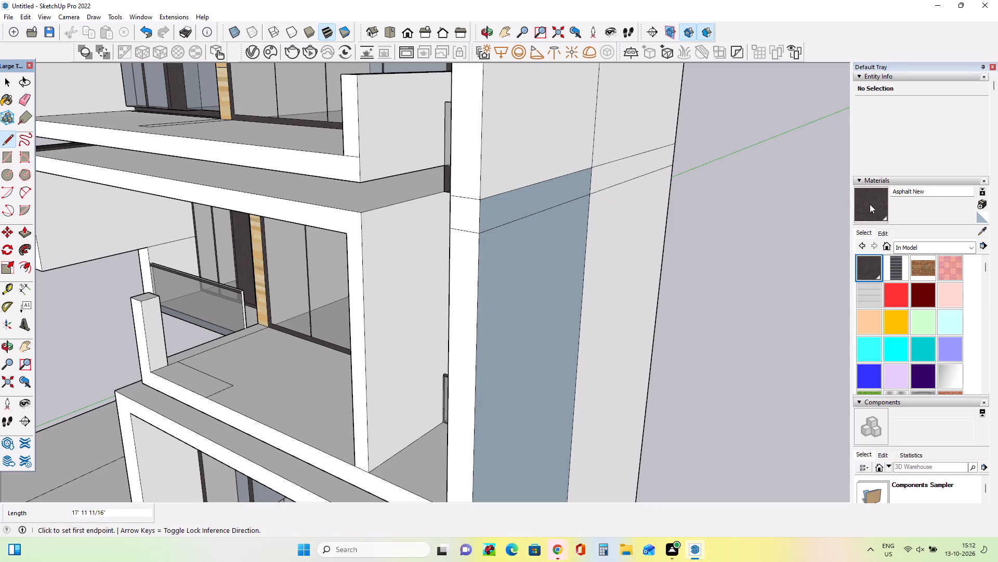
Paint the side wall's joint band with Asphalt New on its outer, front and inner faces.
left_click(873, 205)
left_click(552, 200)
left_click(602, 179)
middle_click_drag(415, 251, 541, 251)
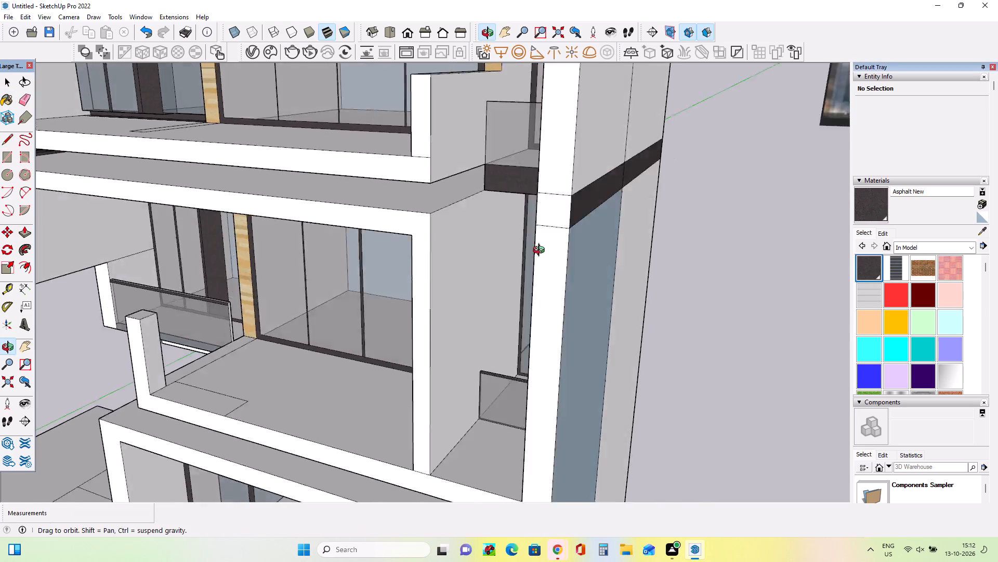
middle_click_drag(541, 251, 628, 246)
left_click(715, 177)
left_click(723, 180)
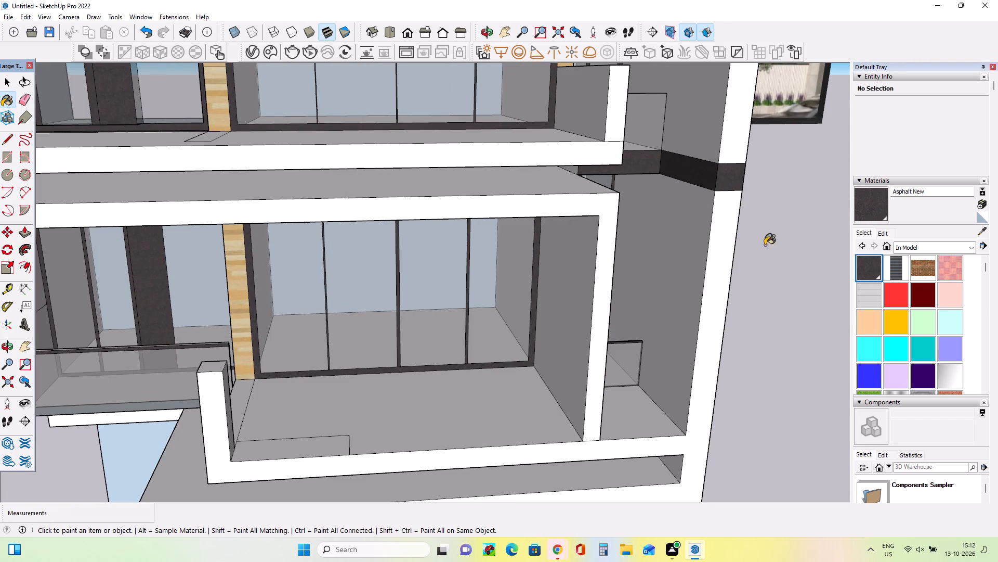
Examine the painted side wall band and compare it with the floor joints in the facade reference image.
middle_click_drag(736, 248, 580, 267)
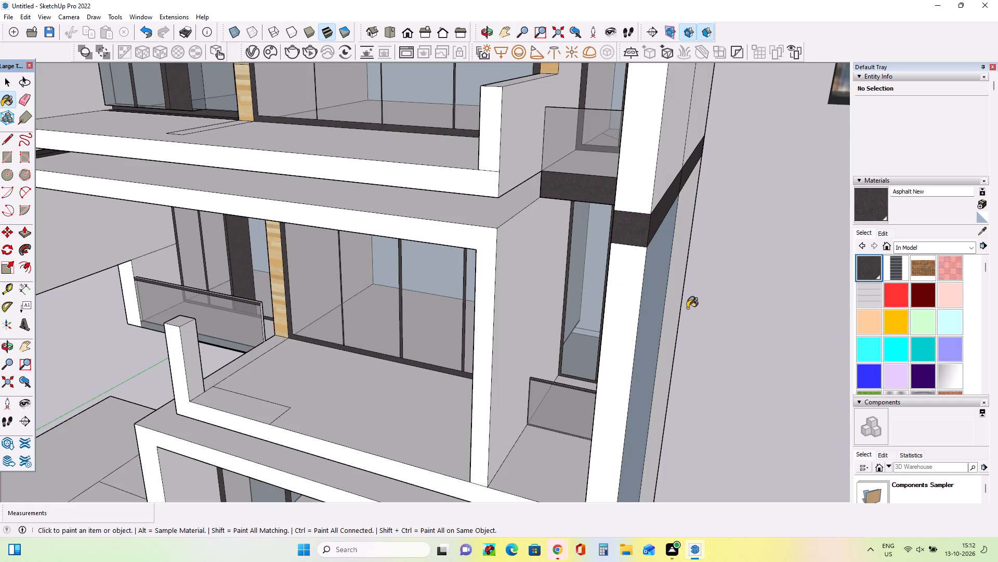
middle_click_drag(663, 300, 621, 302)
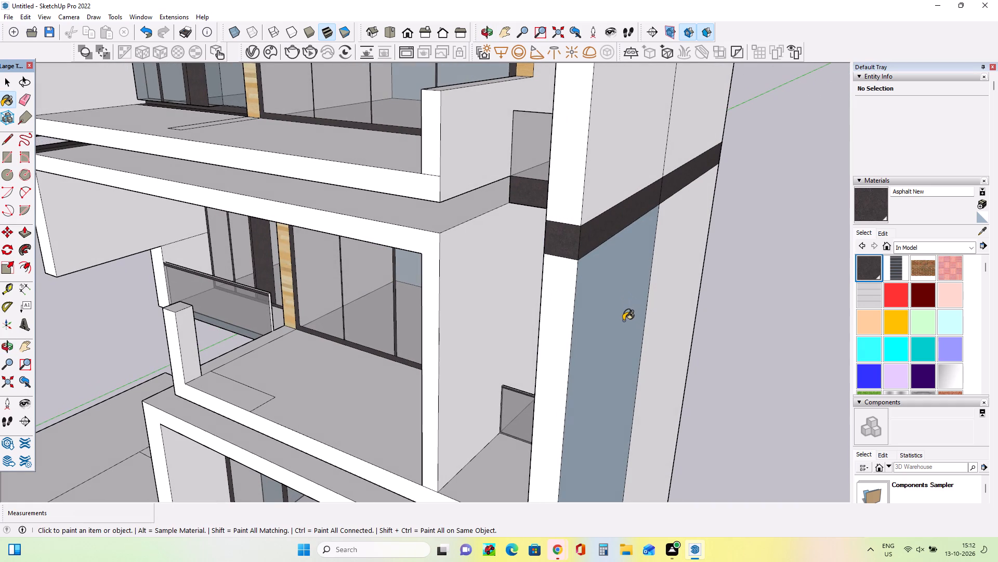
middle_click_drag(604, 320, 623, 328)
middle_click_drag(663, 360, 681, 365)
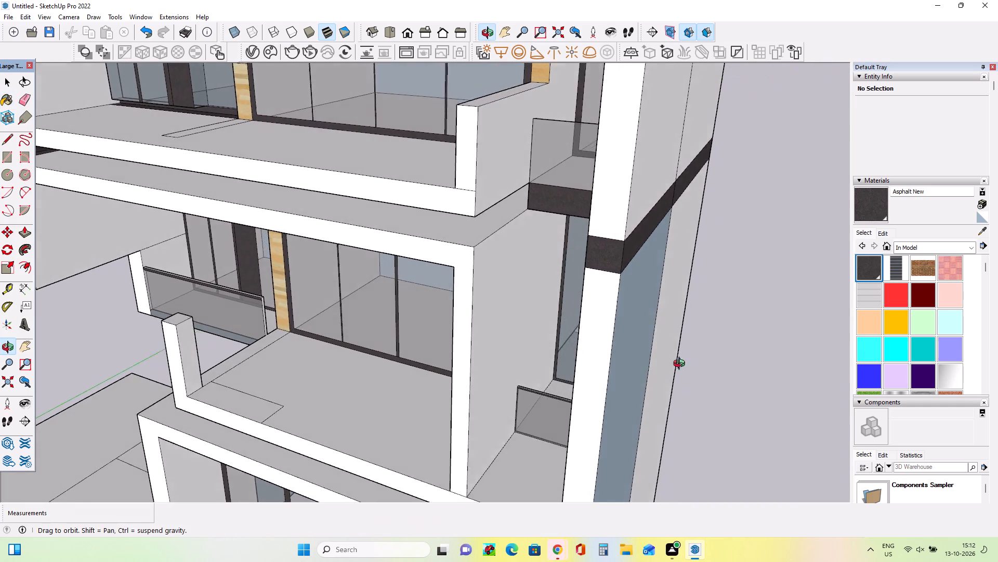
middle_click_drag(681, 365, 709, 350)
scroll(565, 329, "down", 15)
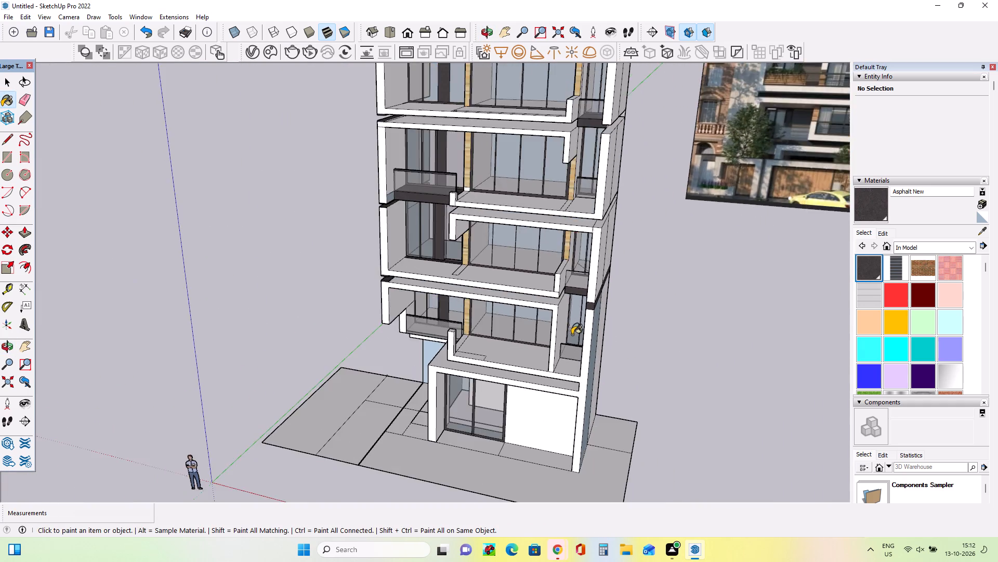
scroll(572, 335, "down", 7)
scroll(744, 197, "up", 12)
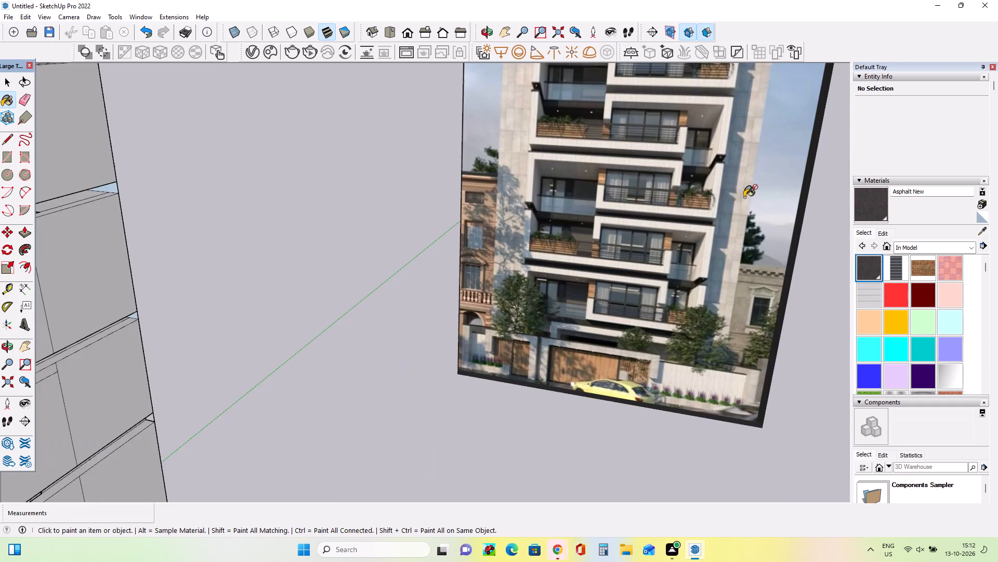
scroll(745, 197, "up", 3)
middle_click_drag(694, 215, 703, 227)
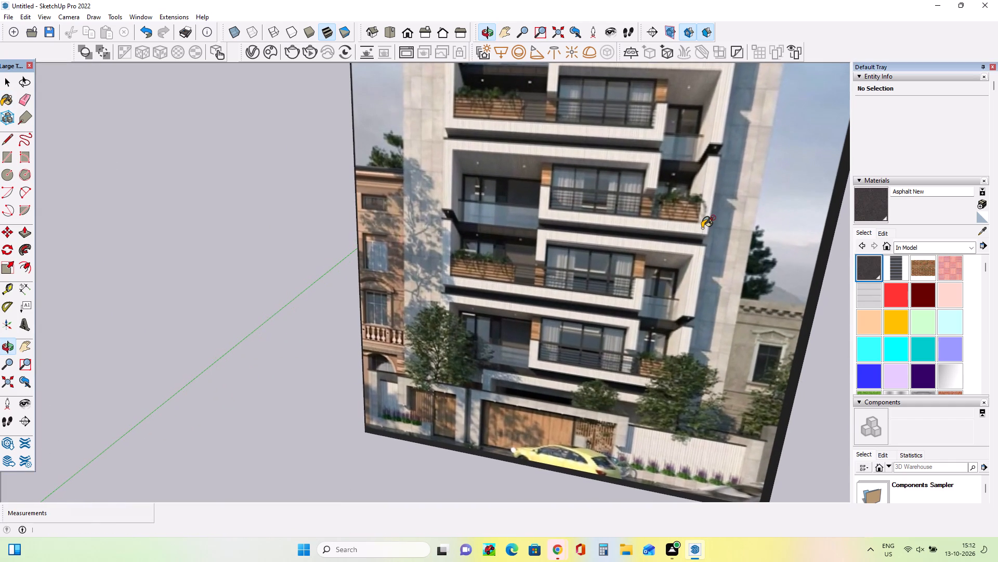
scroll(704, 227, "down", 7)
middle_click_drag(705, 227, 706, 237)
scroll(706, 236, "down", 1)
middle_click_drag(706, 237, 707, 247)
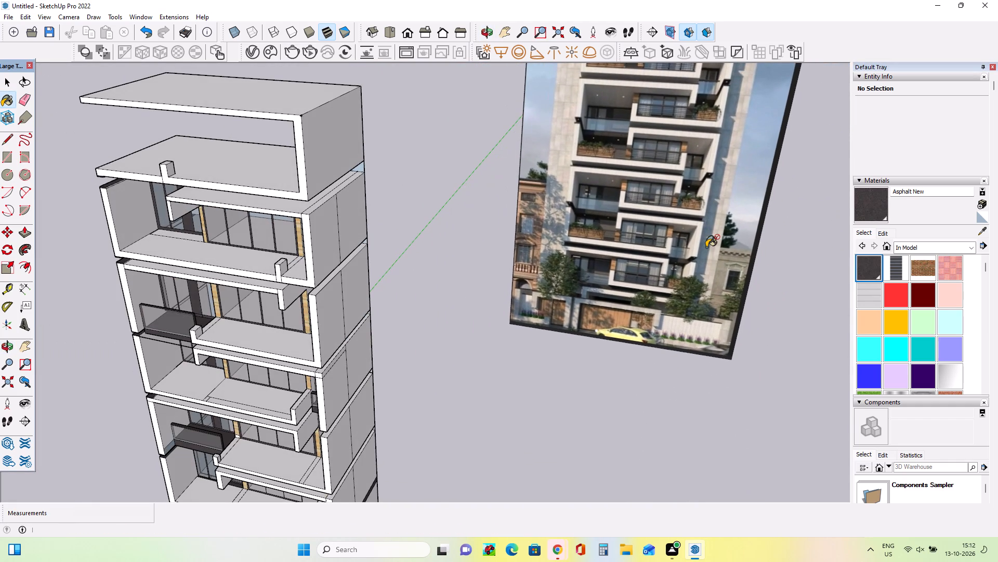
scroll(707, 247, "down", 3)
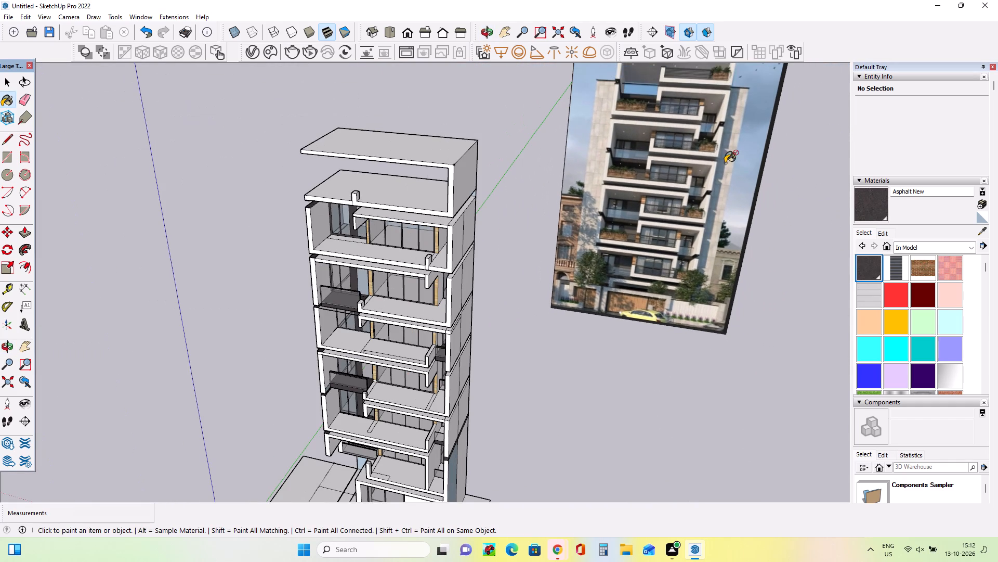
scroll(734, 73, "up", 15)
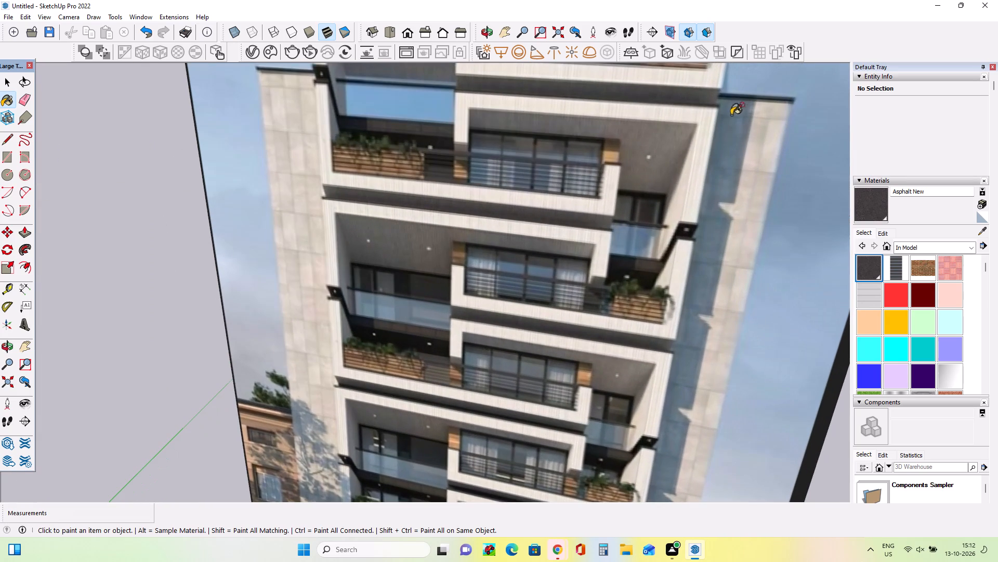
middle_click_drag(707, 139, 694, 139)
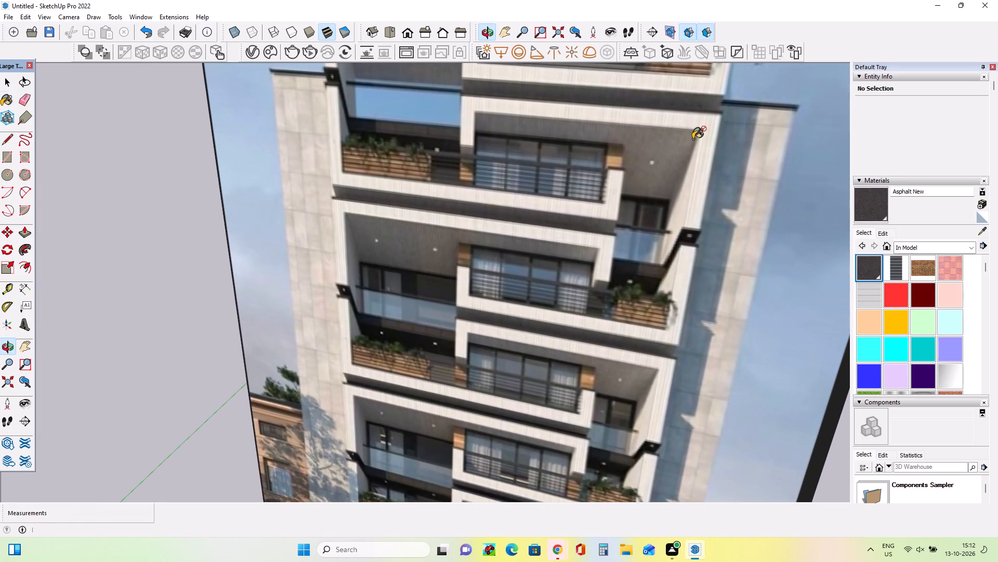
scroll(694, 138, "down", 15)
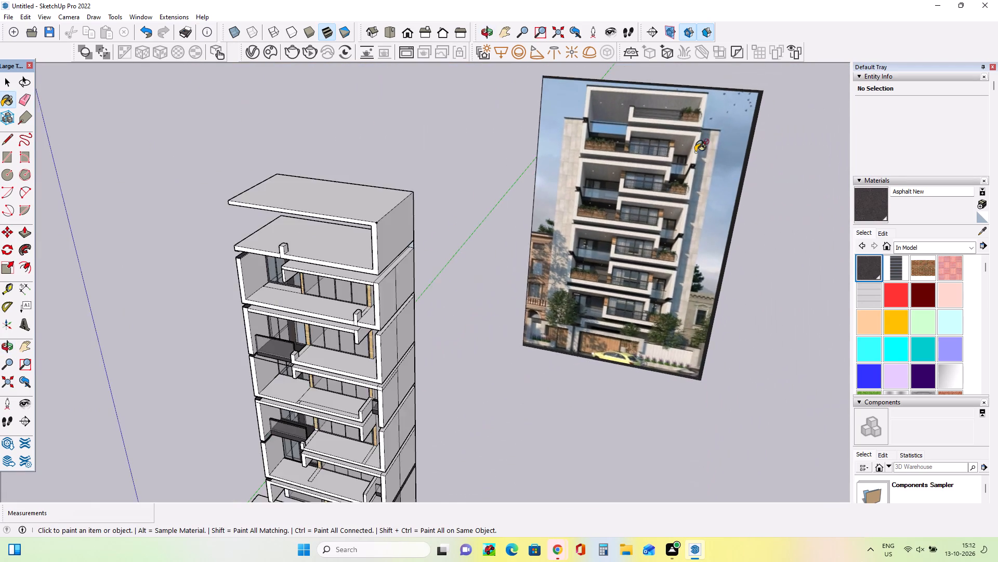
scroll(701, 175, "down", 7)
scroll(511, 377, "up", 11)
scroll(543, 365, "down", 1)
scroll(543, 364, "up", 2)
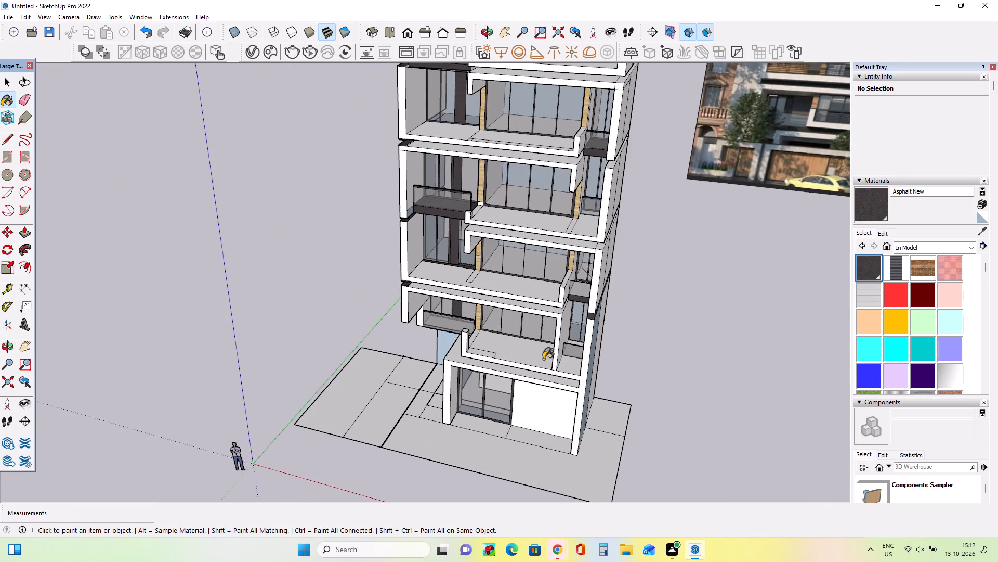
Draw two horizontal lines about 1' 1 7/16" long across the dark band's front face, near its upper and lower edges.
scroll(543, 359, "up", 5)
middle_click_drag(653, 372, 495, 317)
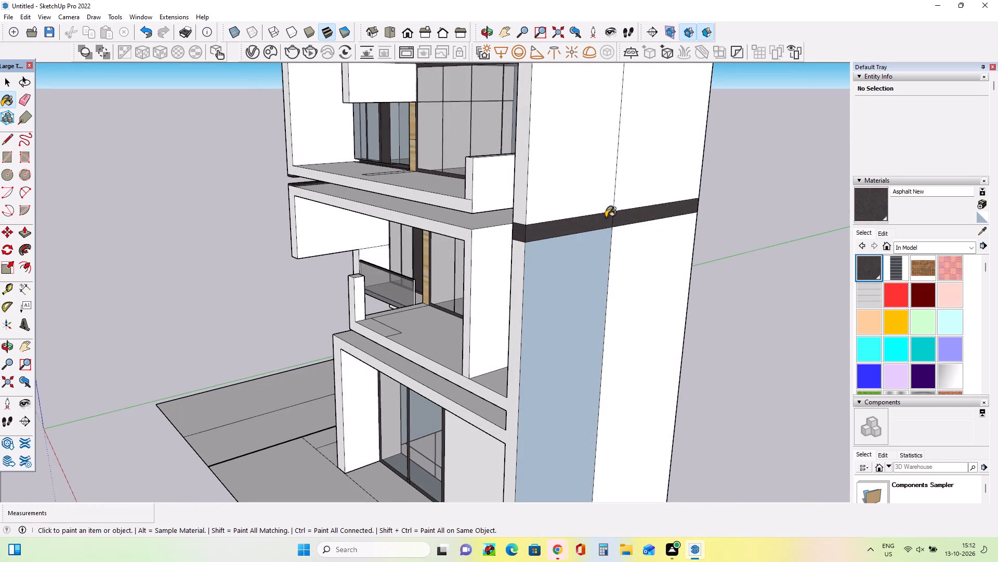
middle_click_drag(608, 218, 815, 221)
scroll(647, 232, "up", 4)
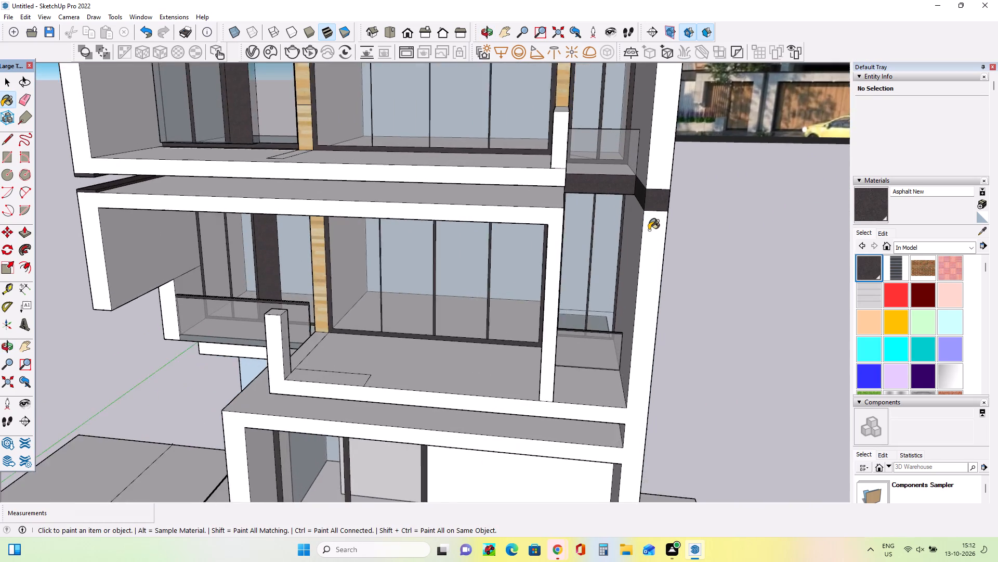
scroll(649, 230, "up", 3)
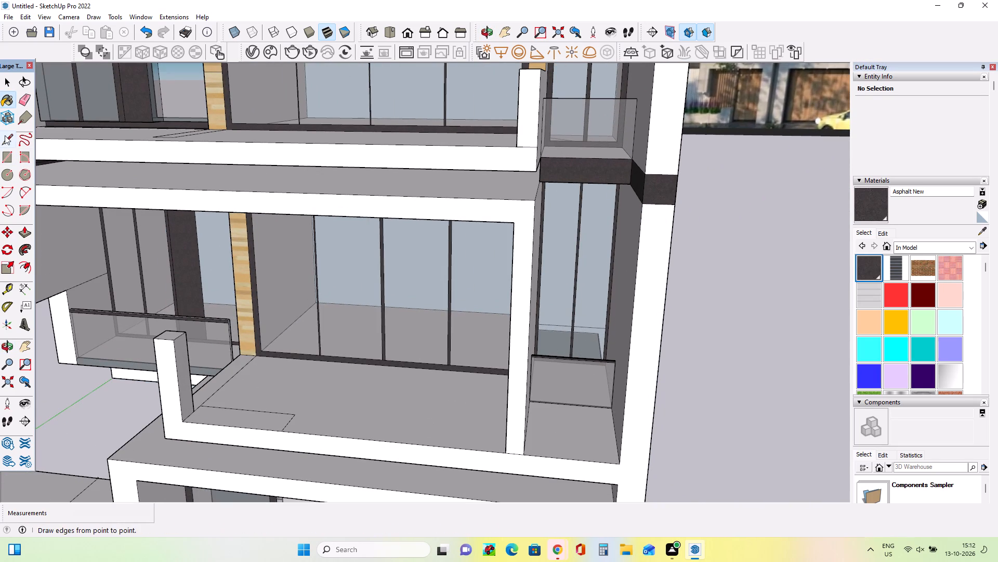
left_click(10, 138)
scroll(639, 183, "up", 8)
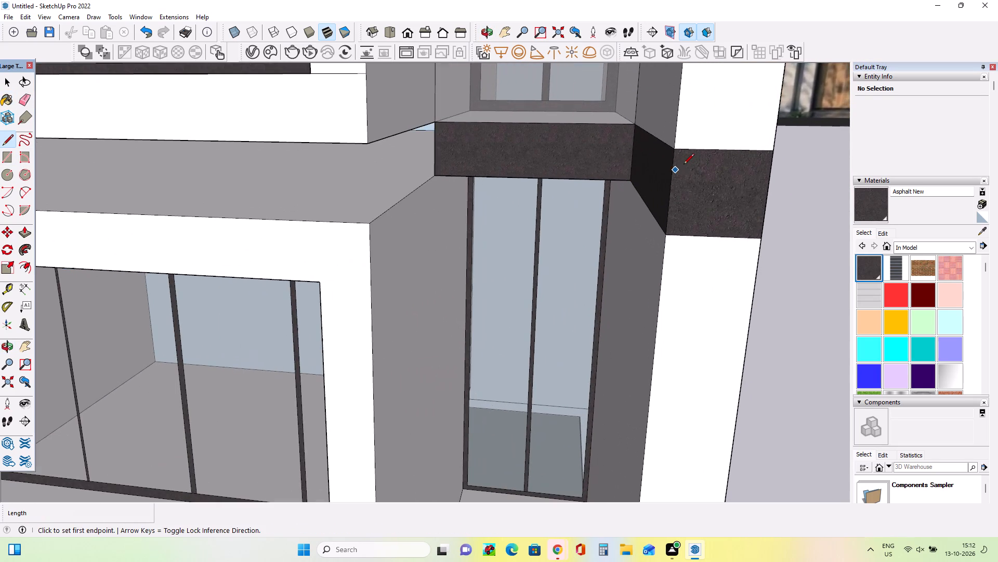
left_click(676, 157)
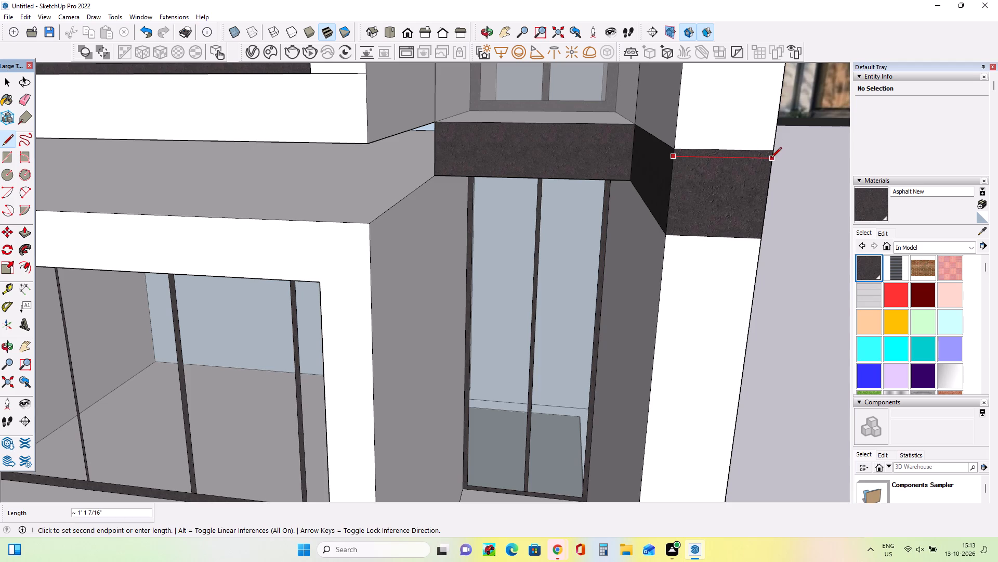
left_click(771, 159)
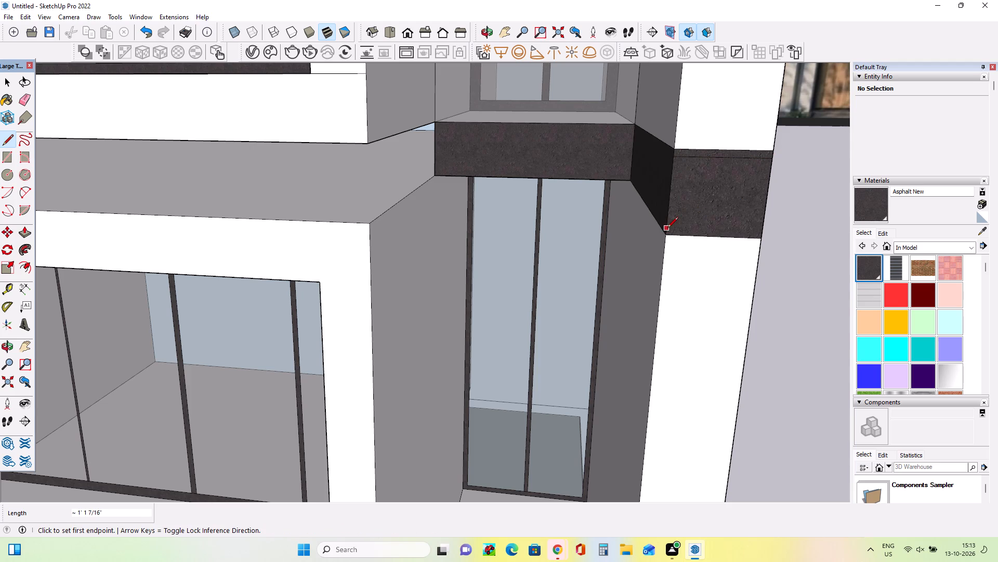
left_click(668, 226)
left_click(764, 227)
Push/Pull the middle strip of the dark band's front face inward about 5' 1/4".
left_click(27, 236)
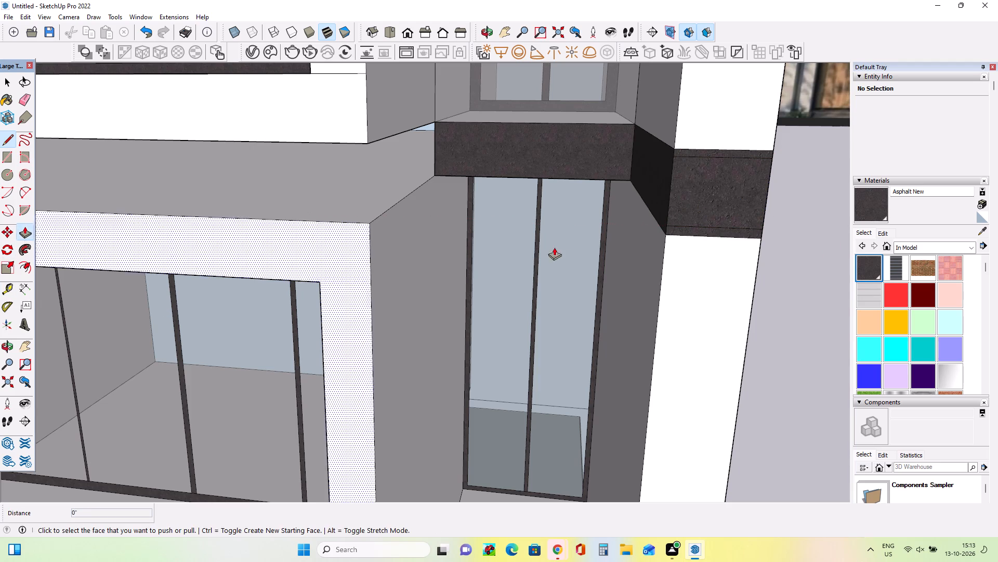
left_click(701, 206)
left_click(631, 163)
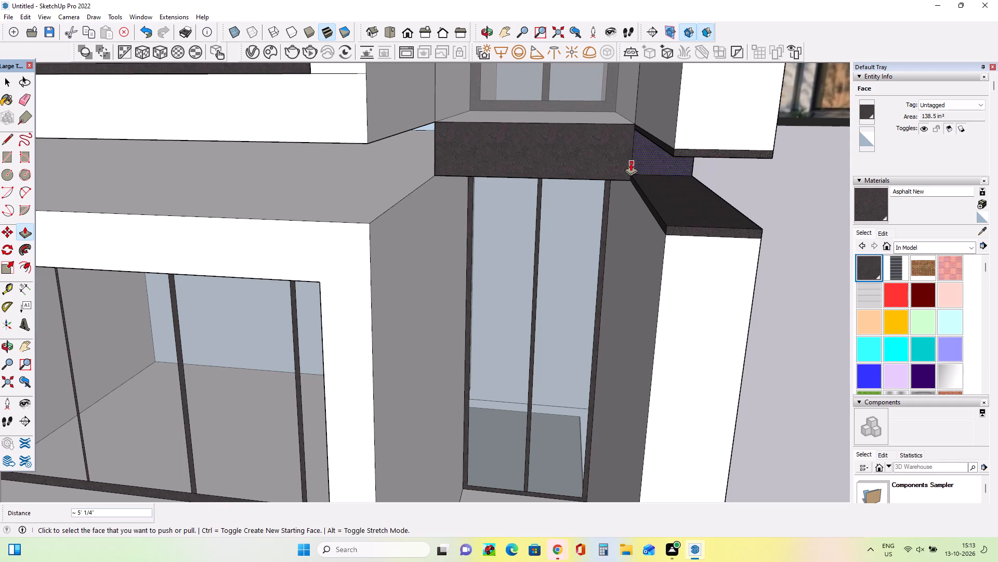
Inspect the recessed side wall joint and compare it with the side joint details in the facade reference image.
middle_click_drag(691, 245, 586, 253)
scroll(657, 267, "down", 8)
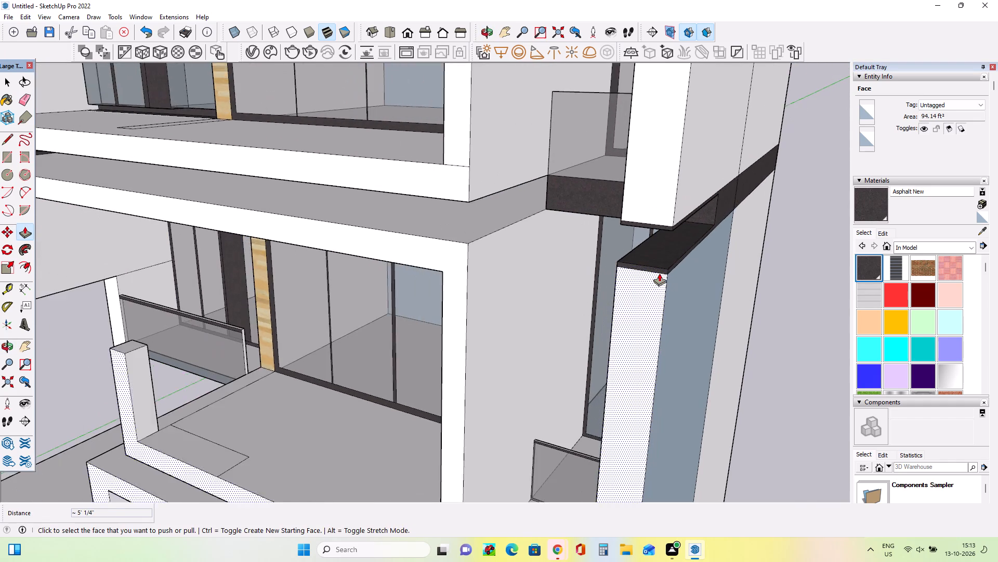
scroll(659, 273, "down", 18)
scroll(690, 156, "up", 3)
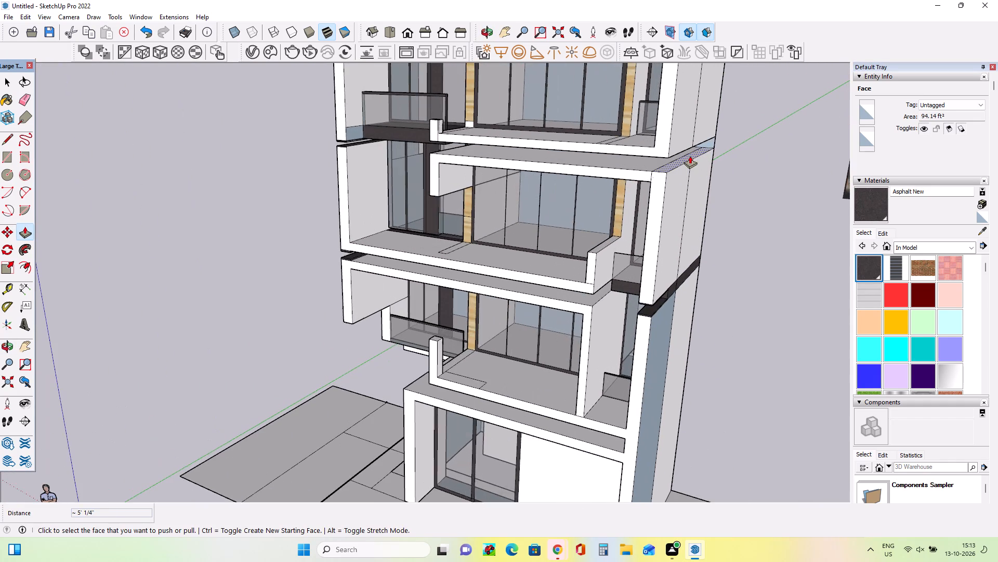
scroll(689, 155, "down", 10)
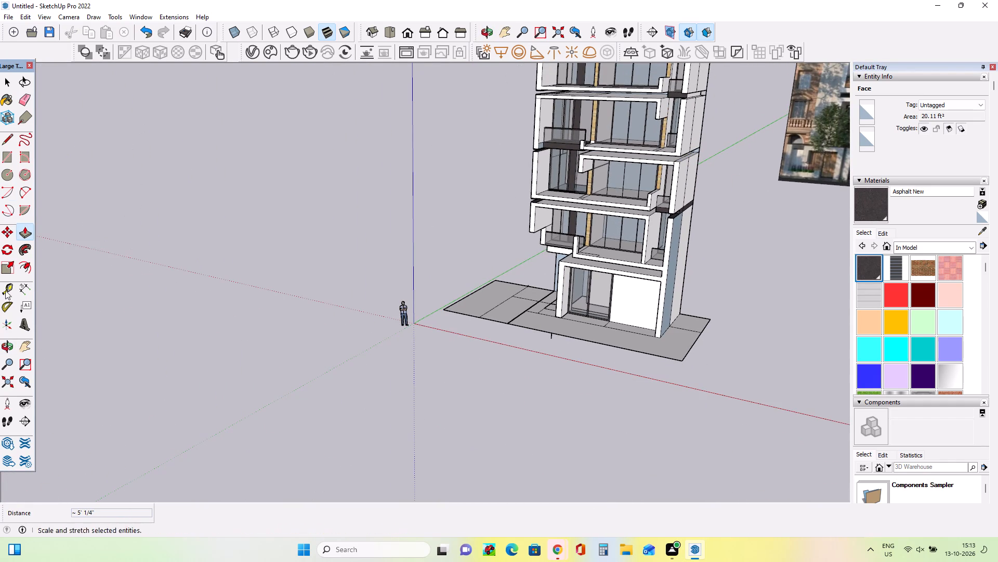
left_click(25, 345)
left_click_drag(370, 111, 0, 274)
scroll(774, 142, "up", 4)
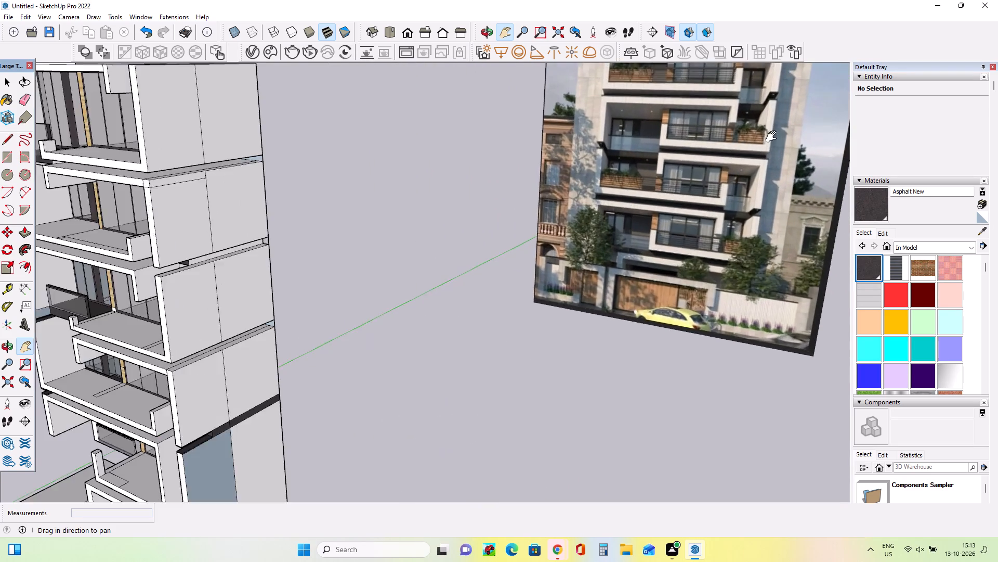
scroll(773, 137, "up", 14)
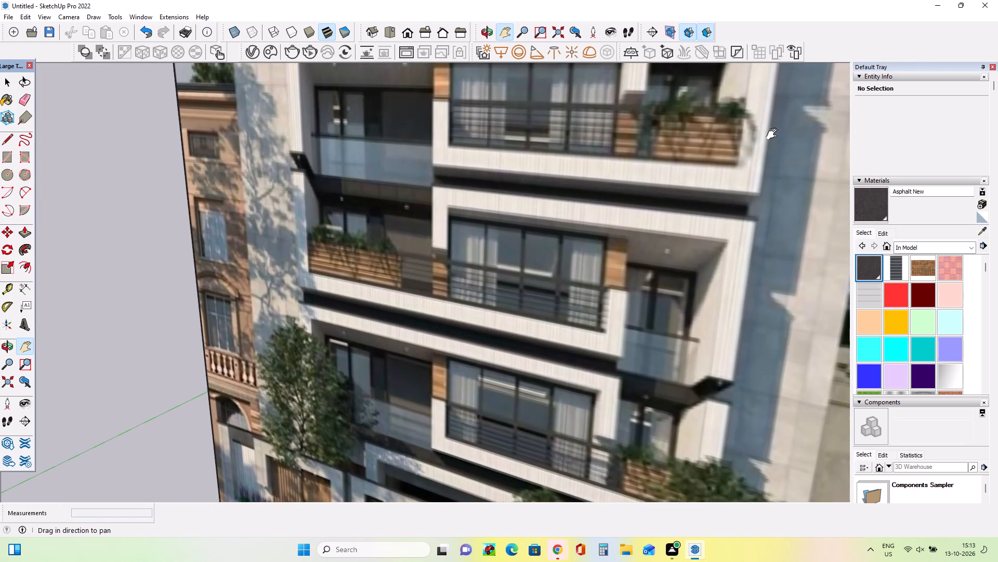
scroll(772, 135, "down", 4)
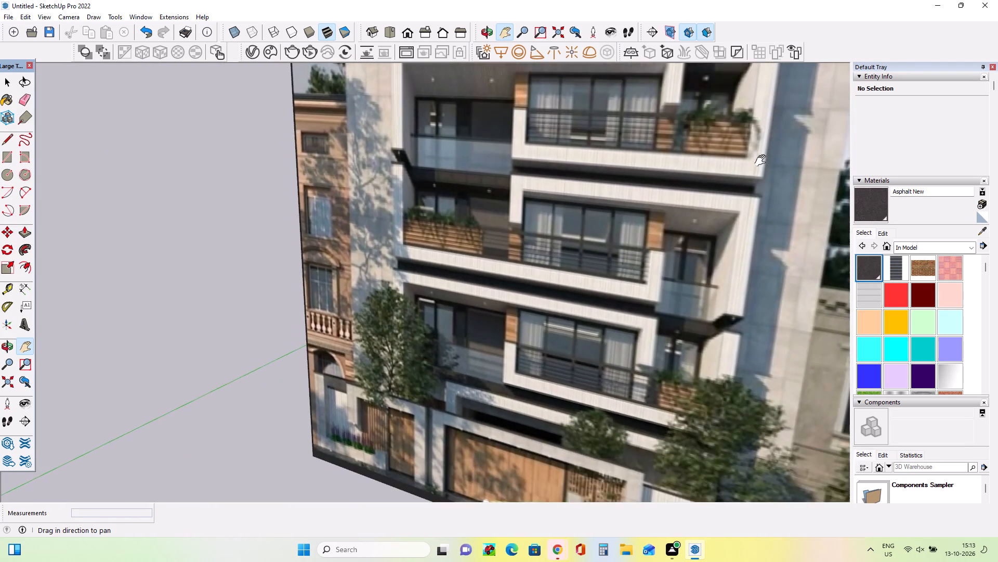
Draw a line about 21' 3 15/16" long across the projecting balcony frame's front face, just below its upper edge.
scroll(676, 196, "down", 17)
scroll(369, 416, "up", 3)
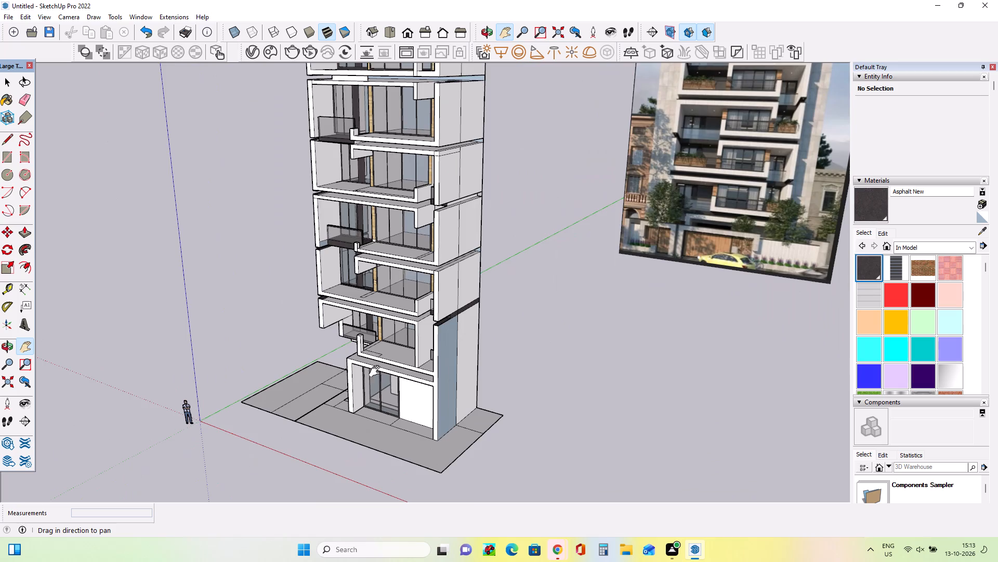
scroll(367, 341, "up", 8)
middle_click_drag(373, 333, 422, 358)
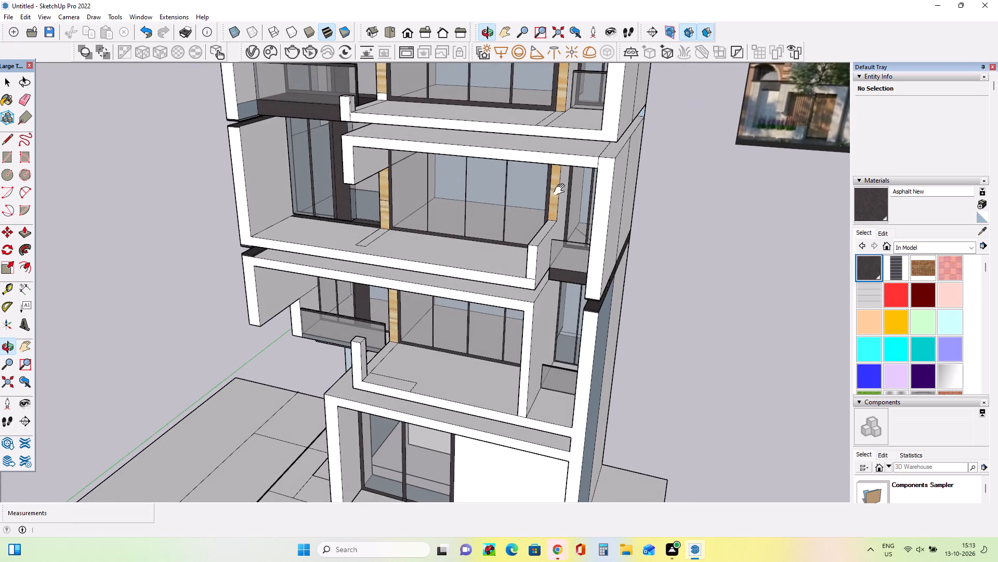
scroll(594, 167, "up", 4)
middle_click_drag(598, 167, 615, 167)
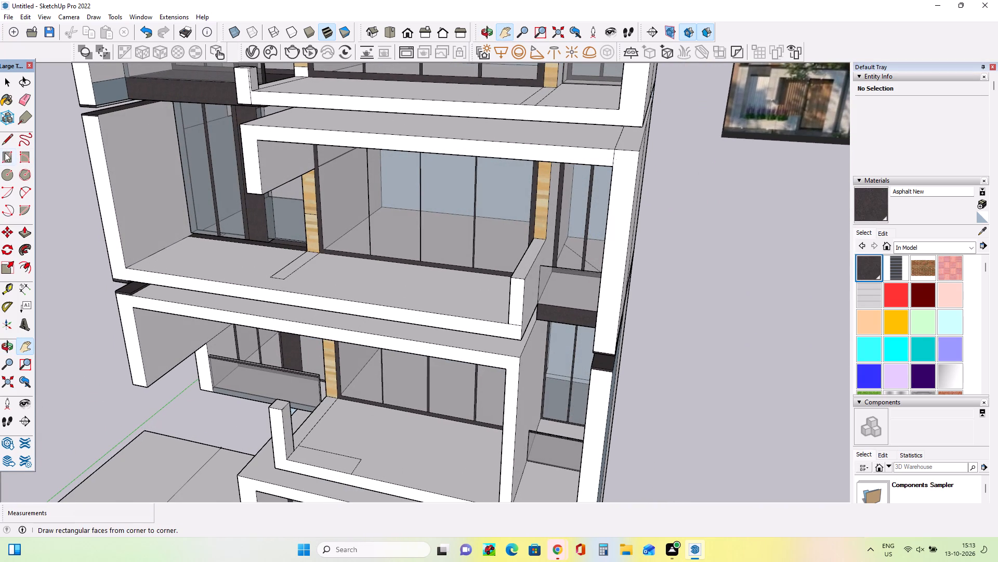
left_click(7, 142)
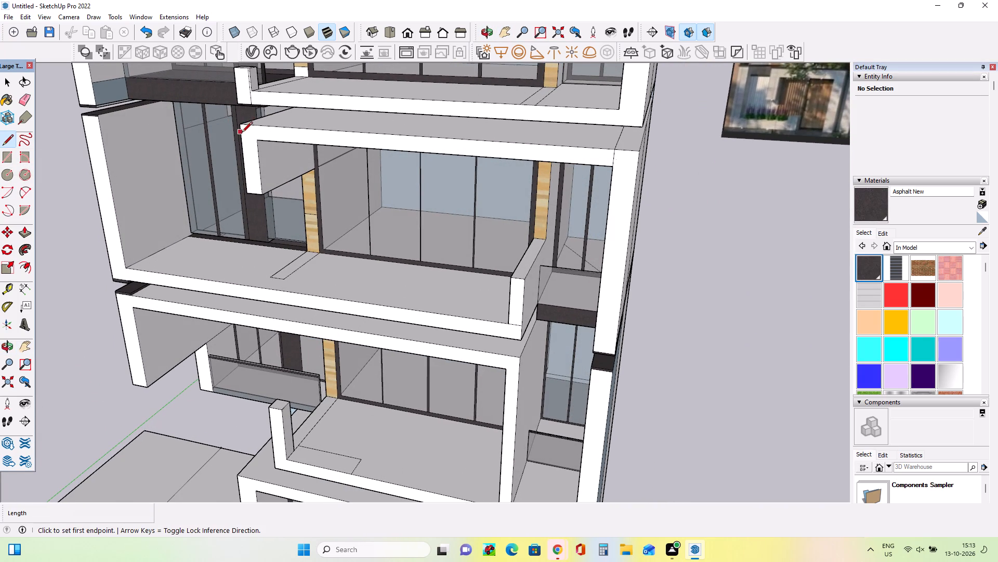
scroll(241, 132, "up", 6)
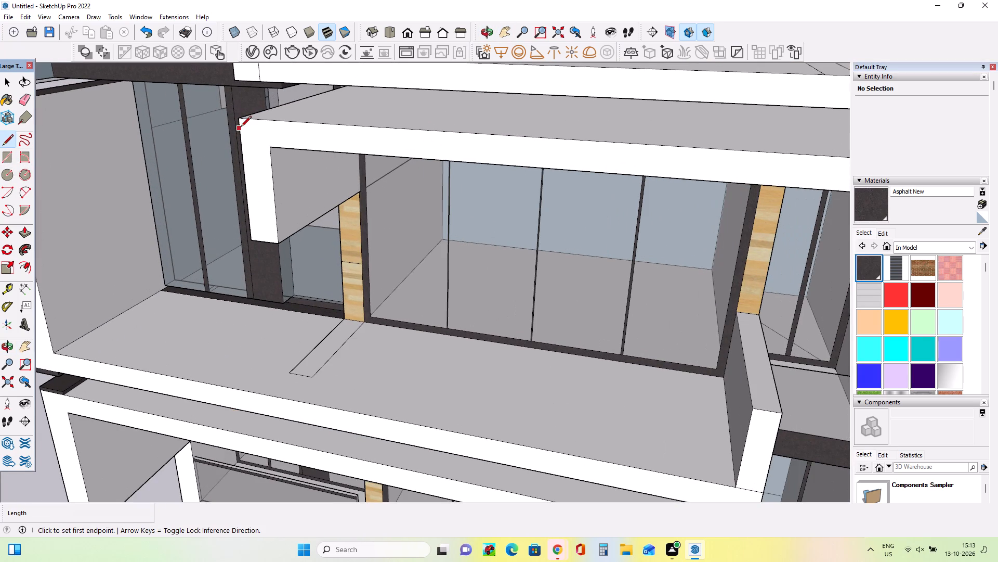
left_click(241, 126)
scroll(213, 174, "down", 4)
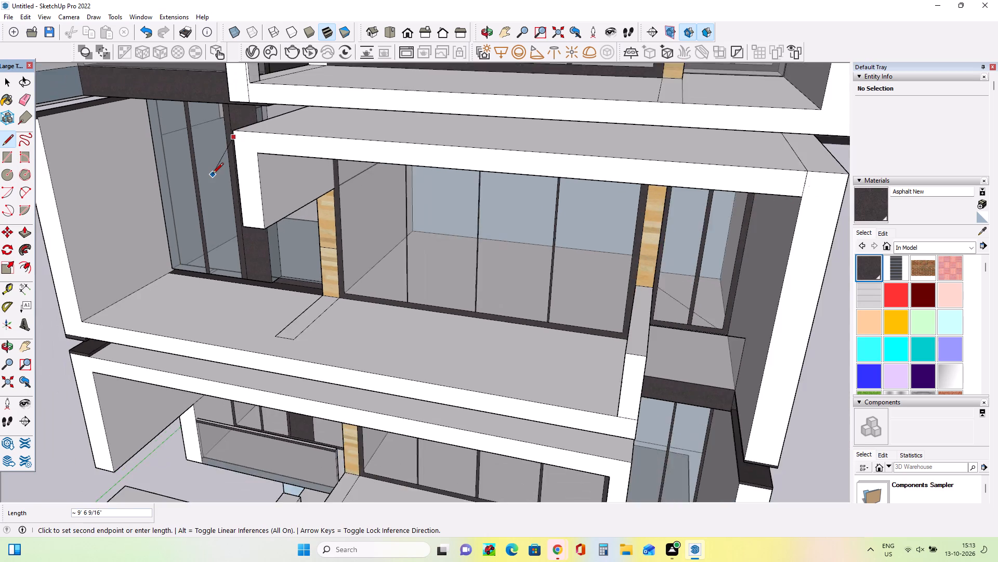
scroll(213, 174, "down", 3)
scroll(526, 187, "up", 4)
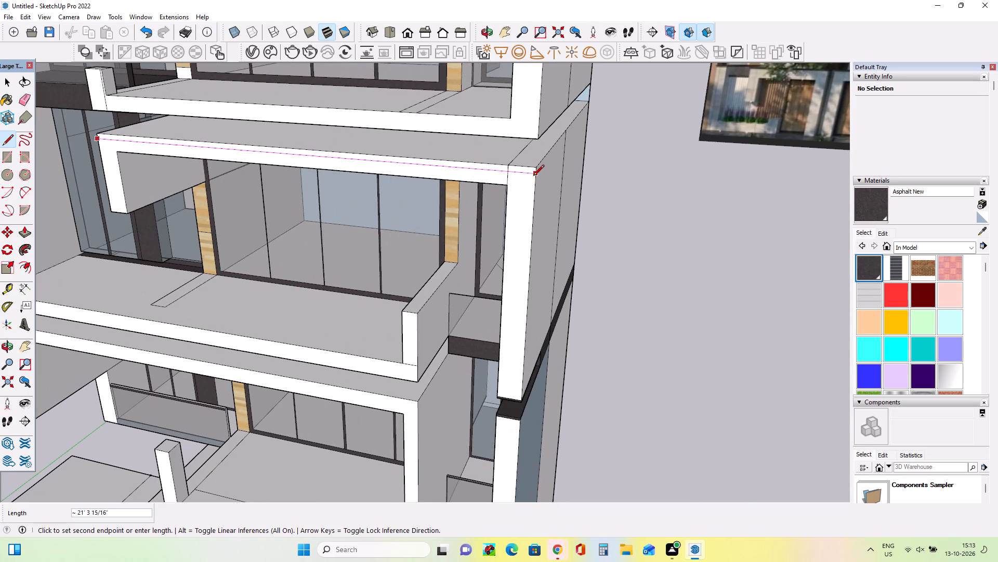
left_click(536, 176)
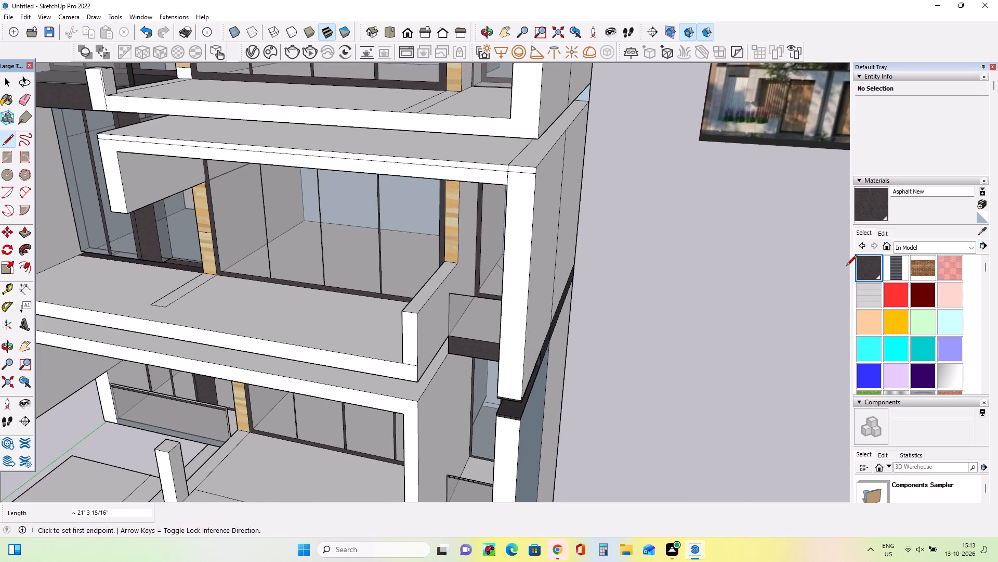
Paint the narrow strip along the balcony frame's upper edge, including its piece at the side wall, with Asphalt New.
left_click(873, 270)
scroll(509, 176, "up", 4)
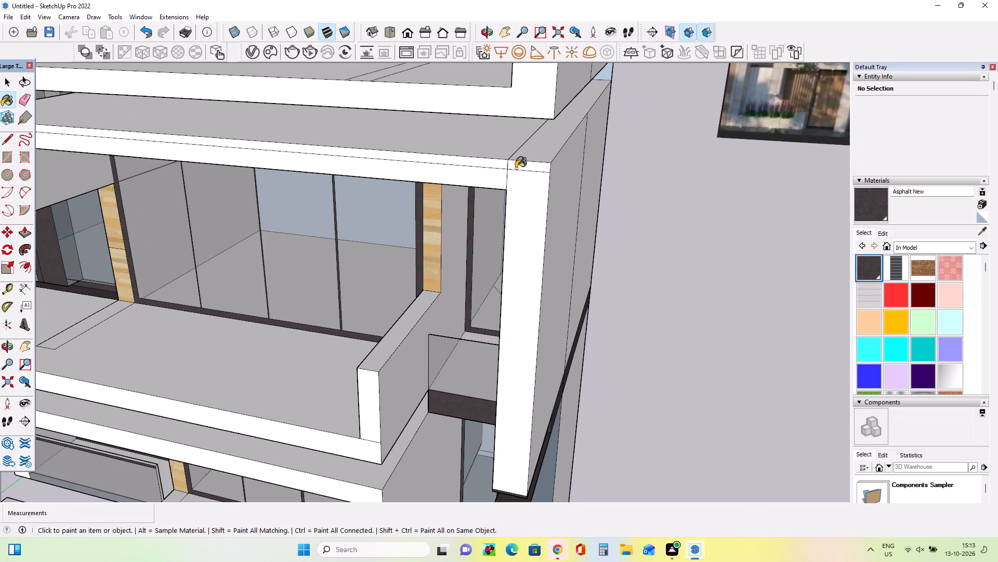
left_click(516, 168)
left_click(494, 167)
scroll(563, 189, "down", 6)
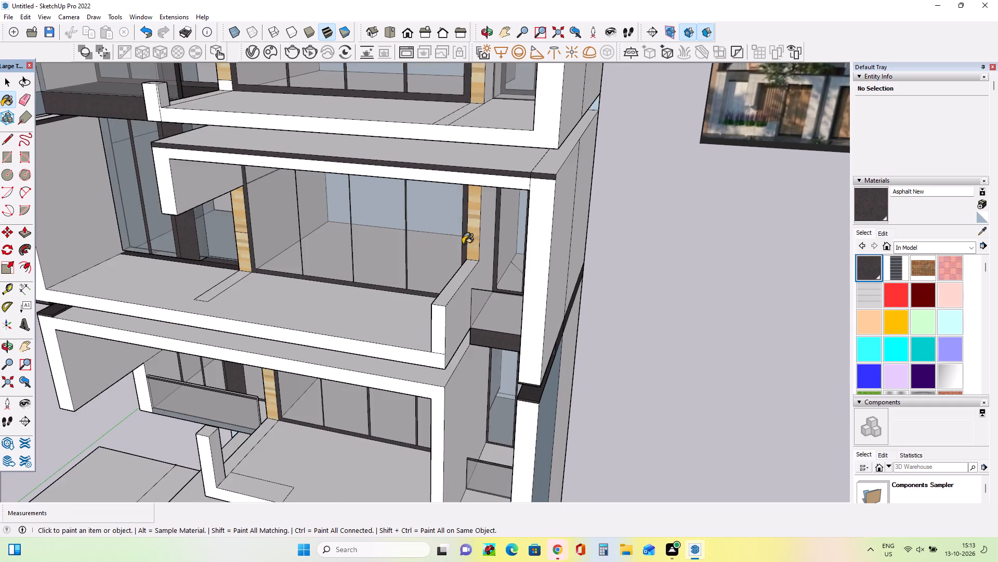
Push/Pull both pieces of the dark strip along the balcony frame's upper edge inward about 2 3/16".
middle_click_drag(463, 244, 482, 233)
left_click(22, 235)
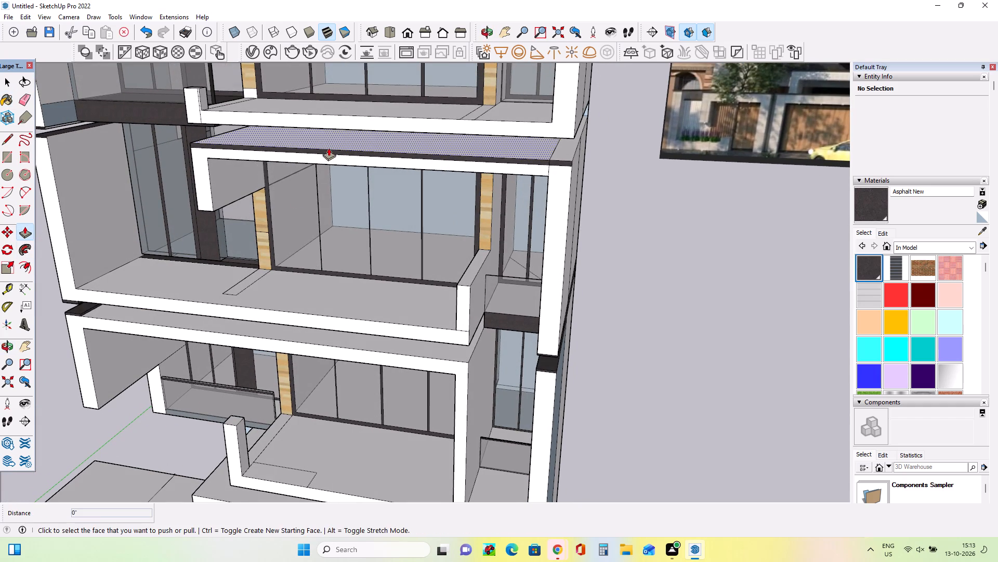
left_click(329, 152)
left_click(327, 152)
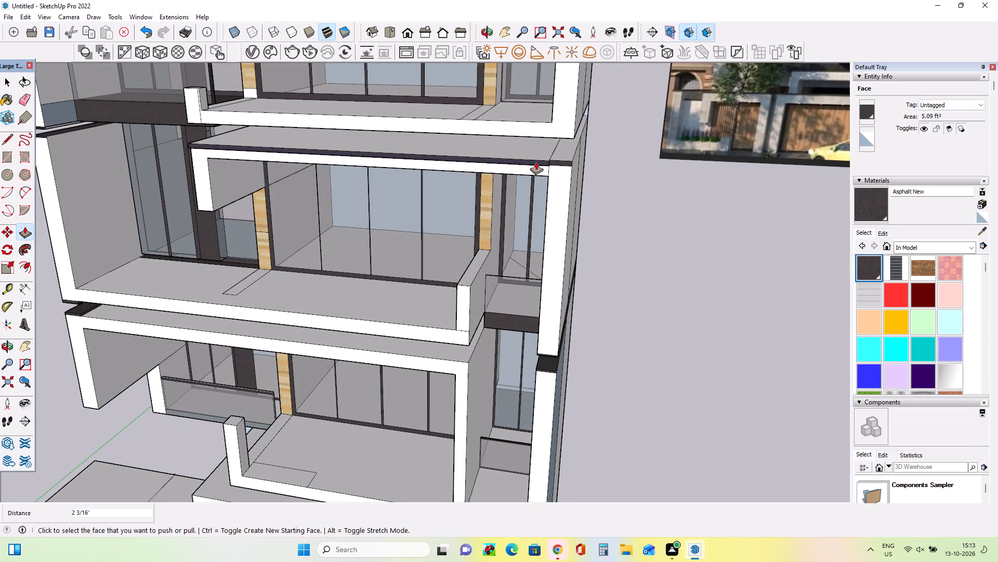
scroll(559, 164, "up", 6)
left_click(560, 162)
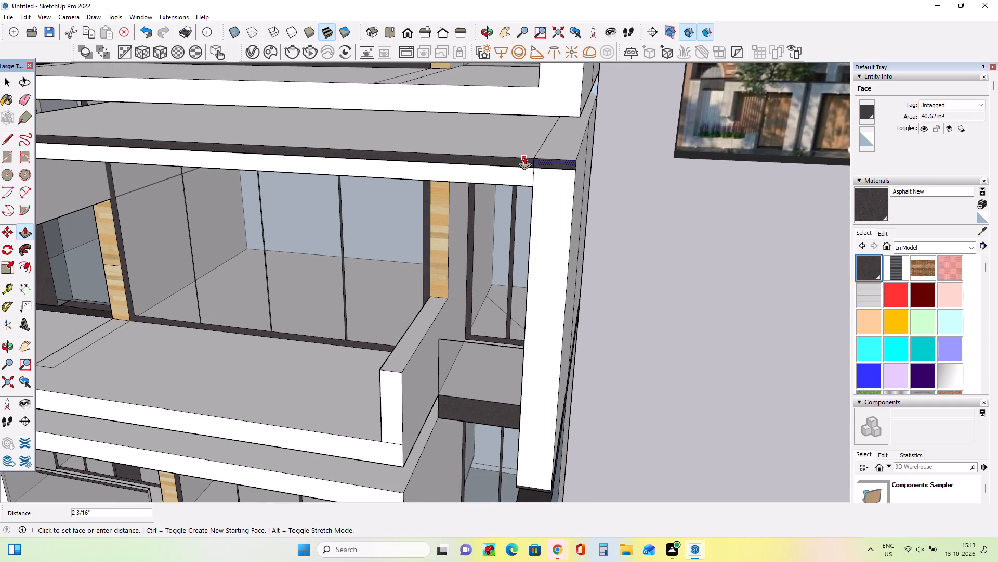
left_click(524, 157)
Inspect the recessed strip and the upper floors' joints, comparing them with the facade reference image.
middle_click_drag(541, 202, 555, 164)
scroll(555, 164, "down", 9)
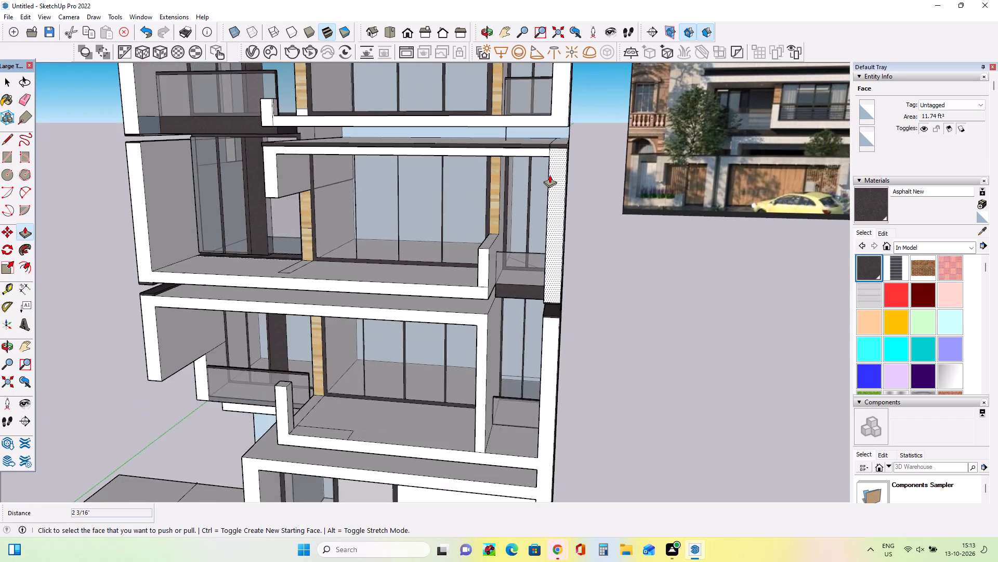
scroll(549, 175, "down", 4)
middle_click_drag(590, 179, 532, 269)
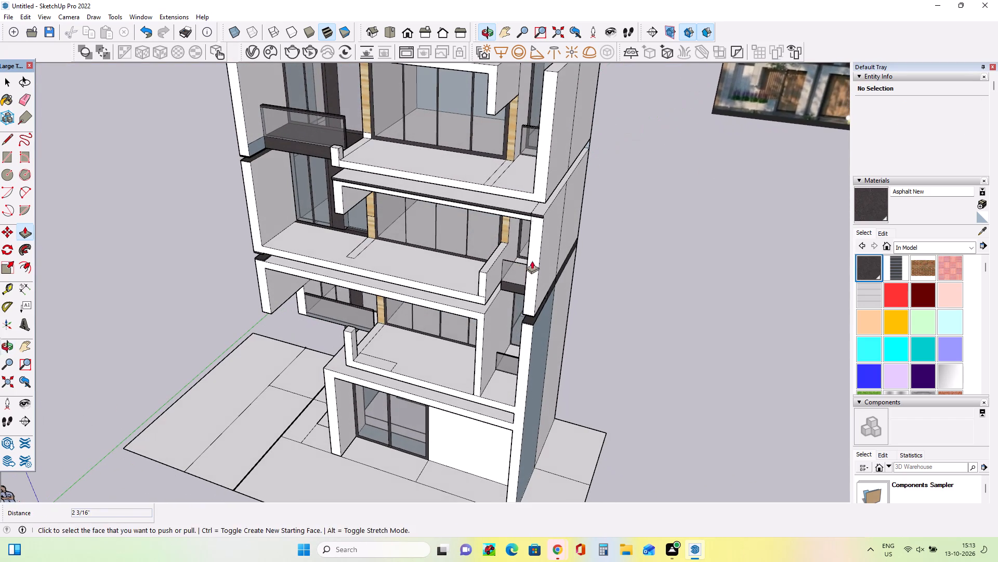
left_click(20, 352)
left_click_drag(268, 189, 245, 327)
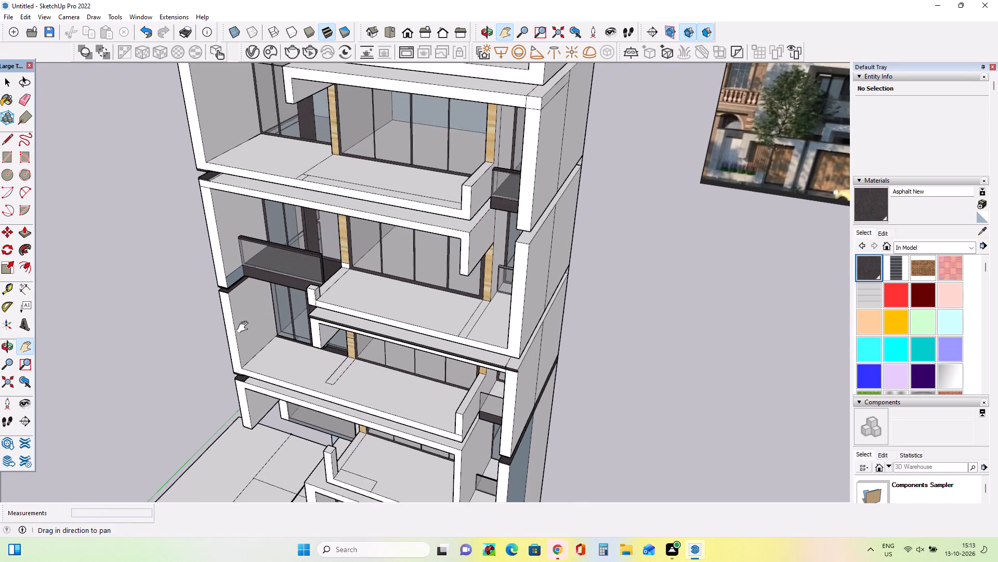
left_click_drag(245, 327, 243, 362)
middle_click_drag(558, 295, 578, 193)
scroll(522, 216, "up", 1)
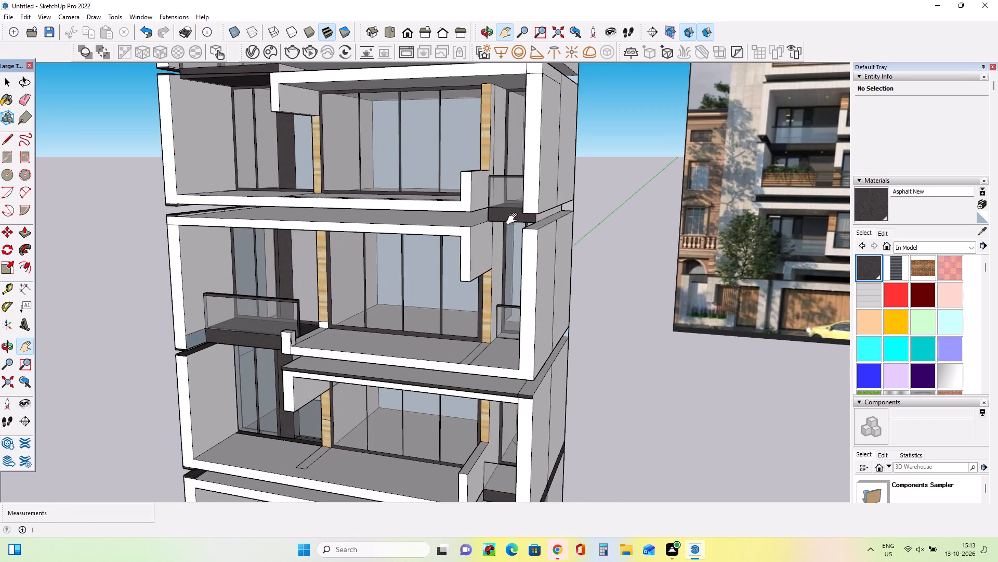
left_click_drag(442, 234, 227, 254)
scroll(376, 254, "down", 3)
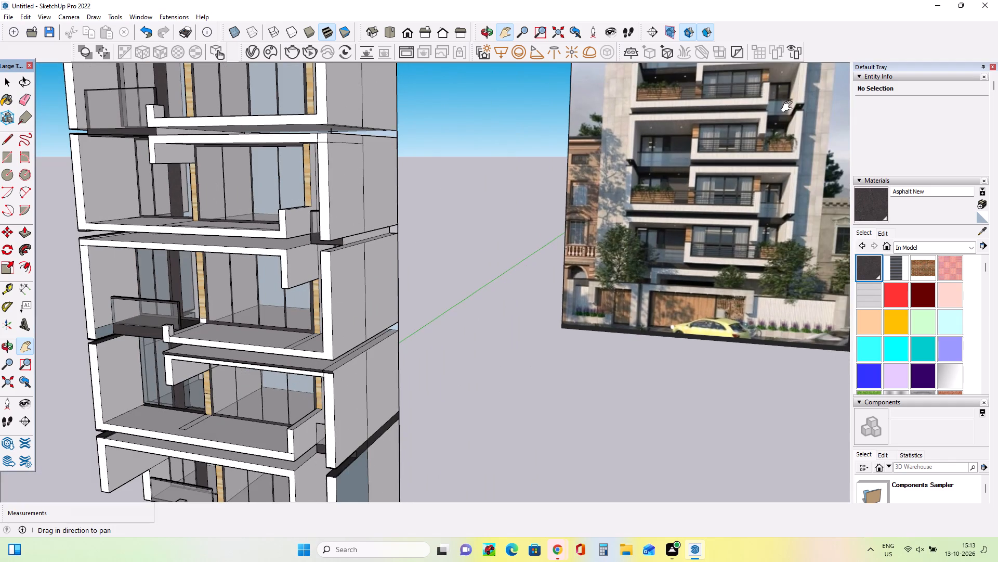
middle_click_drag(790, 106, 789, 127)
scroll(804, 110, "down", 1)
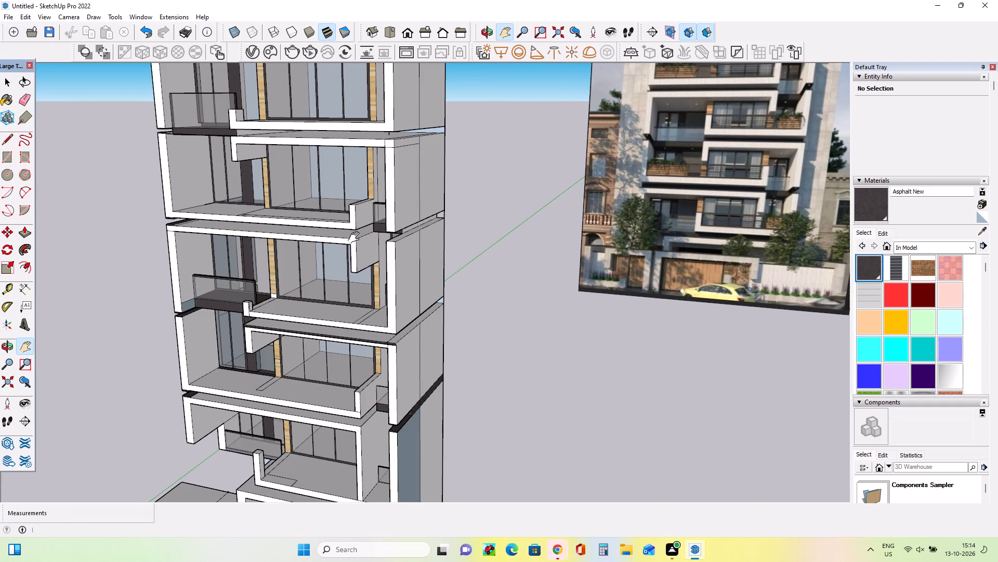
Draw a horizontal line about 4' 11 11/16" long from the upper floor frame's corner to the side wall's corner, continuing it past the wall.
left_click_drag(356, 247, 360, 217)
scroll(391, 202, "up", 7)
middle_click_drag(405, 213, 446, 220)
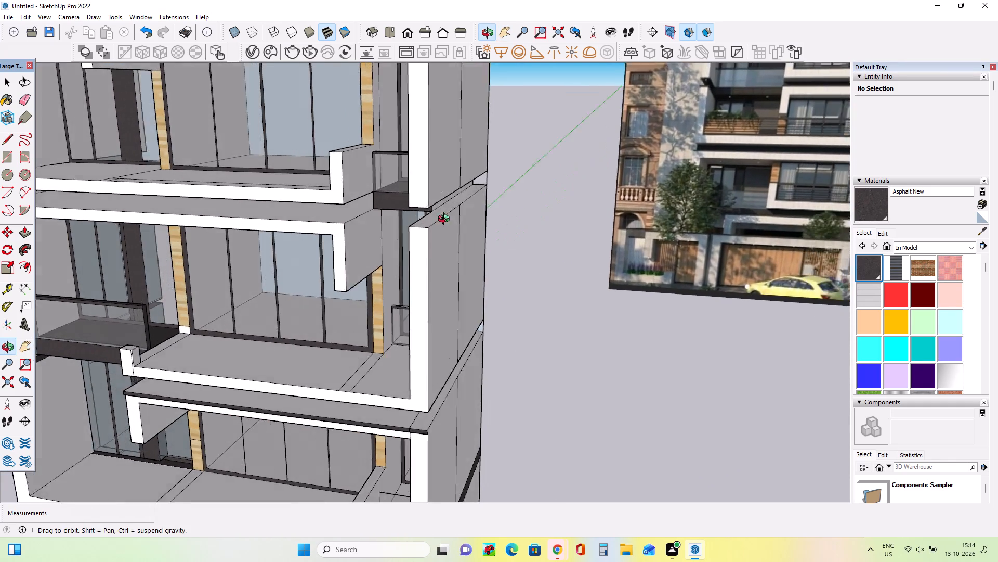
middle_click_drag(446, 220, 447, 220)
left_click(10, 139)
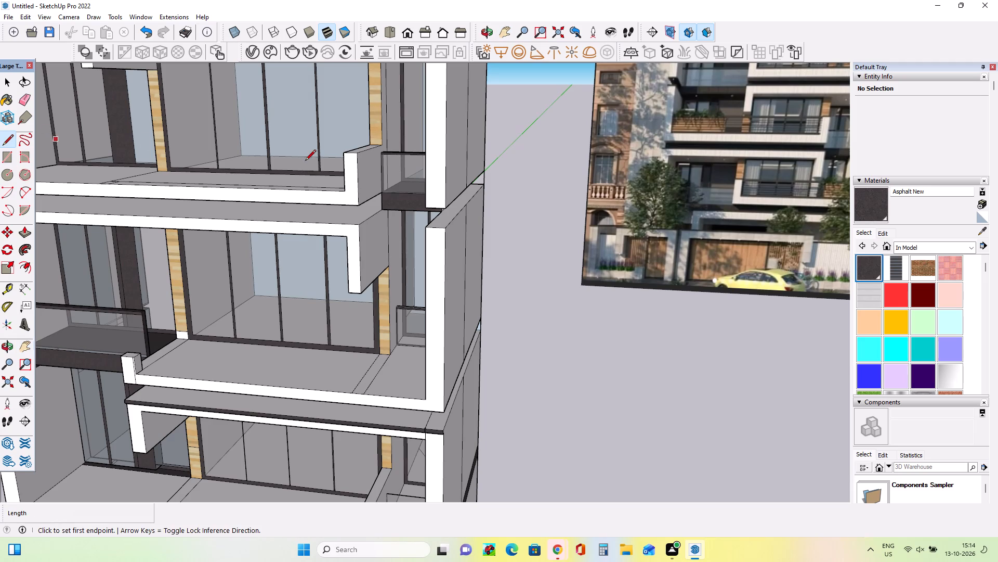
left_click(359, 228)
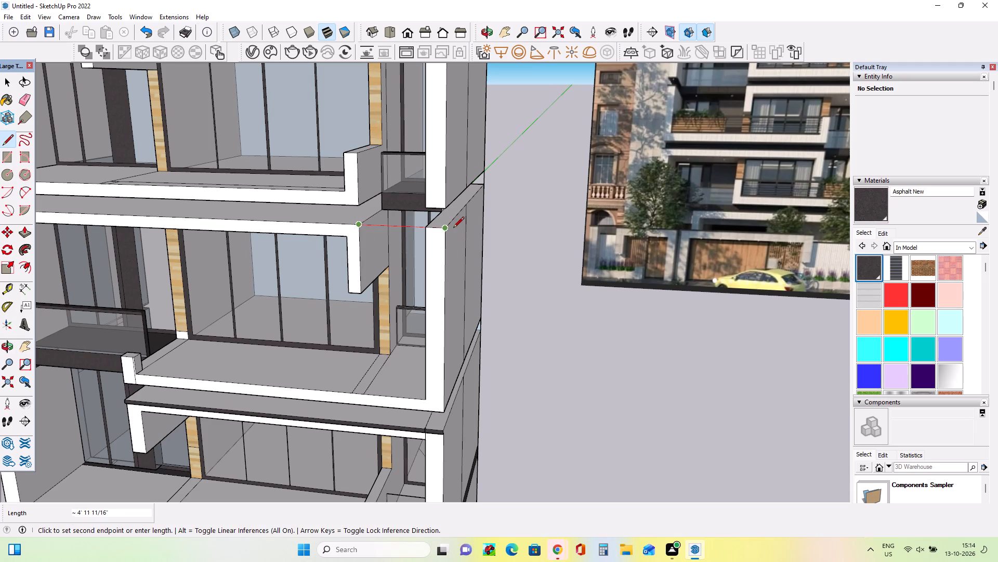
left_click(454, 228)
middle_click_drag(469, 249, 478, 256)
middle_click_drag(483, 259, 503, 264)
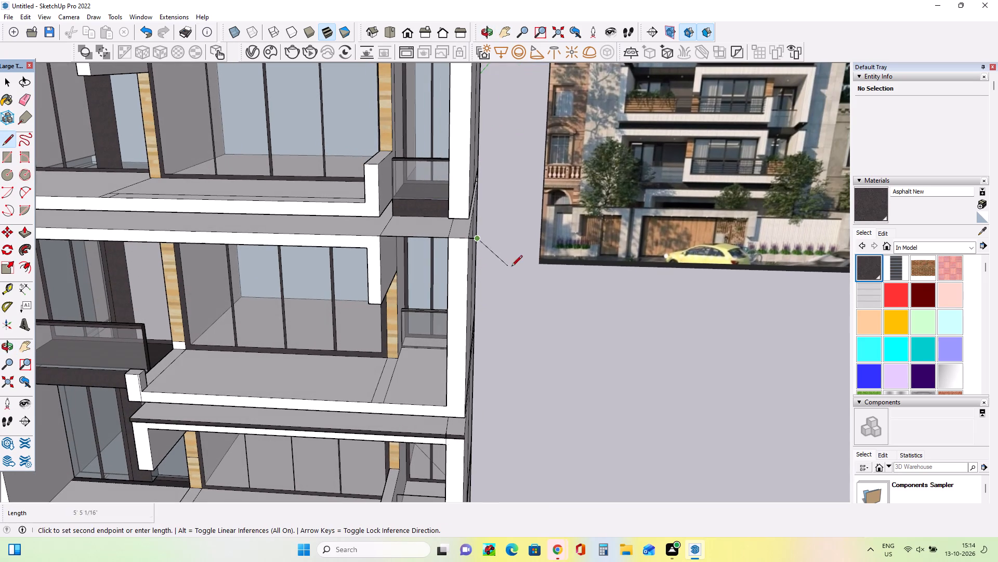
left_click(516, 238)
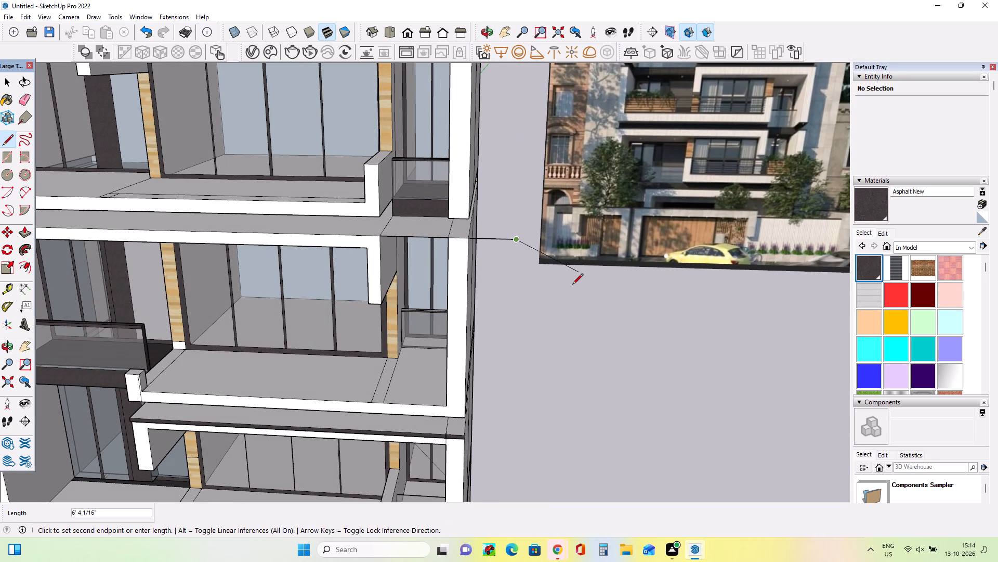
key("space")
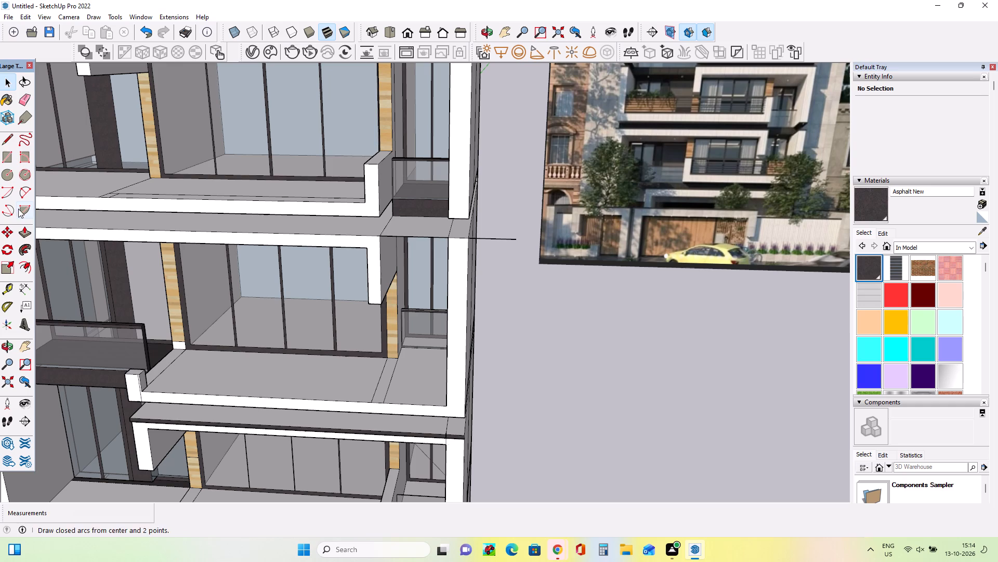
Push/Pull the side wall's top face up about 1' 1 1/8" to meet the wall of the floor above.
left_click(28, 234)
left_click(458, 226)
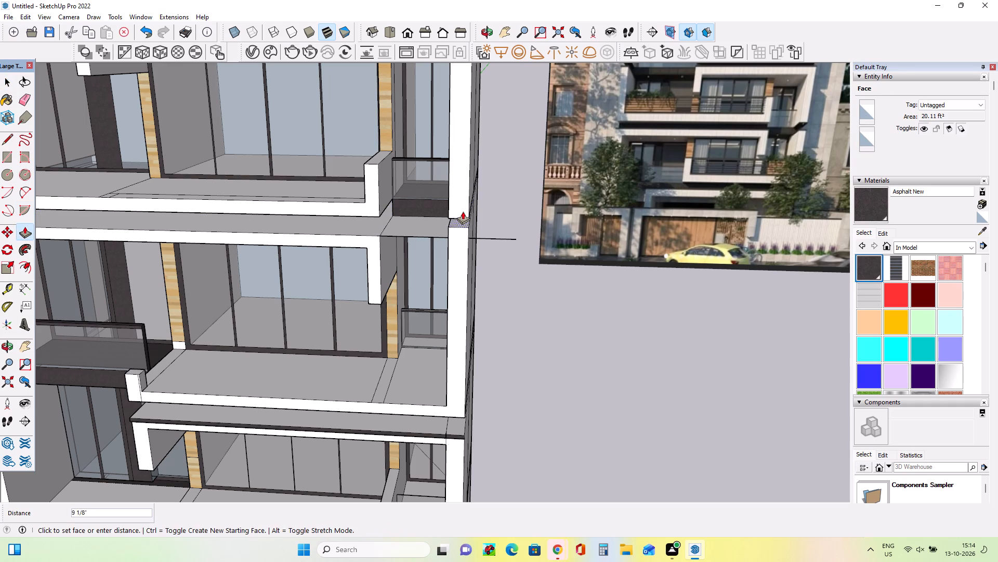
left_click(463, 194)
Divide the extended side wall's front with a horizontal line about 11 11/16" long and paint the piece above it Asphalt New.
middle_click_drag(466, 258, 472, 244)
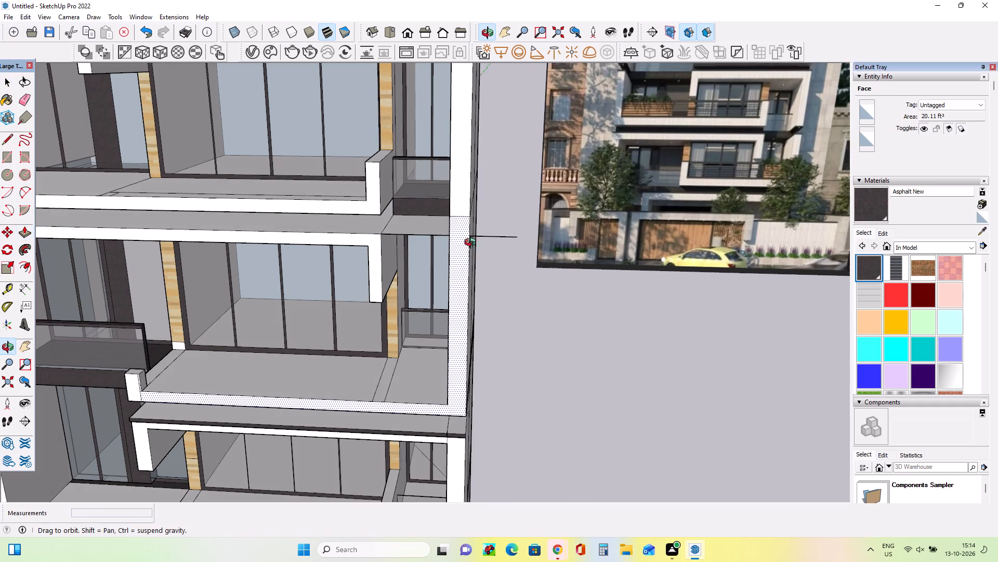
middle_click_drag(472, 244, 483, 223)
scroll(472, 210, "up", 4)
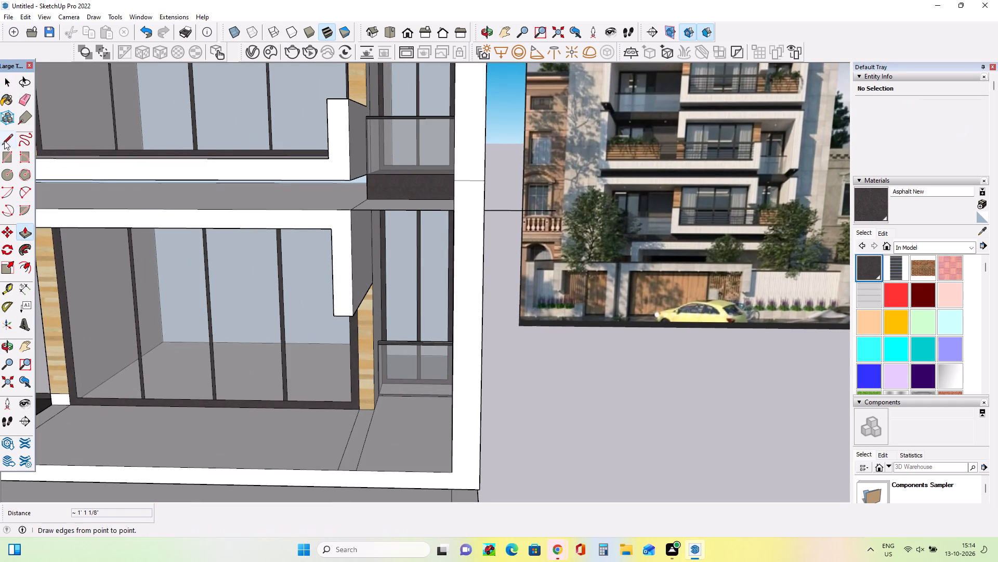
left_click(4, 140)
left_click(452, 212)
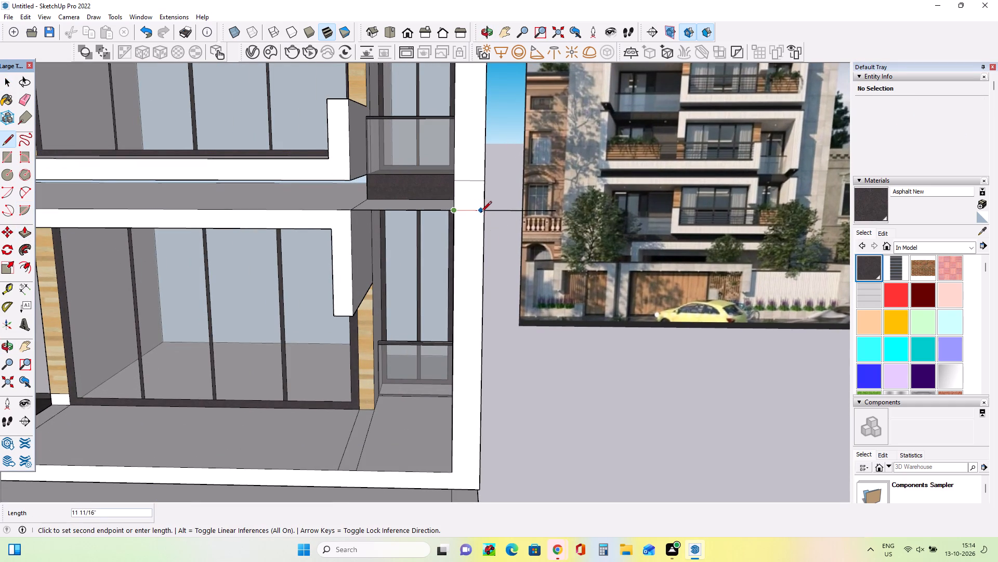
left_click(483, 213)
left_click(876, 259)
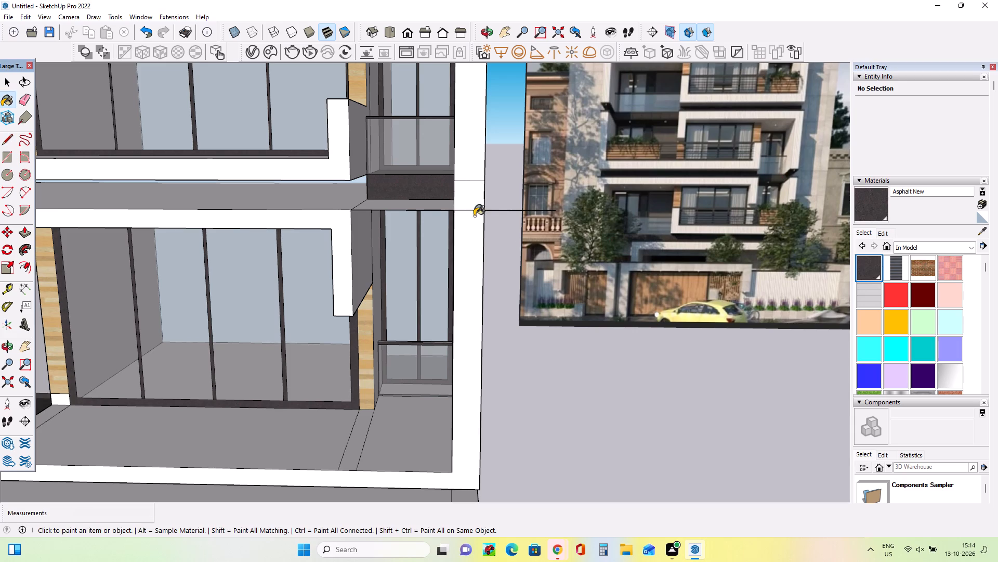
left_click(477, 195)
Draw a line from the dark joint's lower corner along the side wall to its far edge, parallel to the joint above.
middle_click_drag(521, 219, 426, 214)
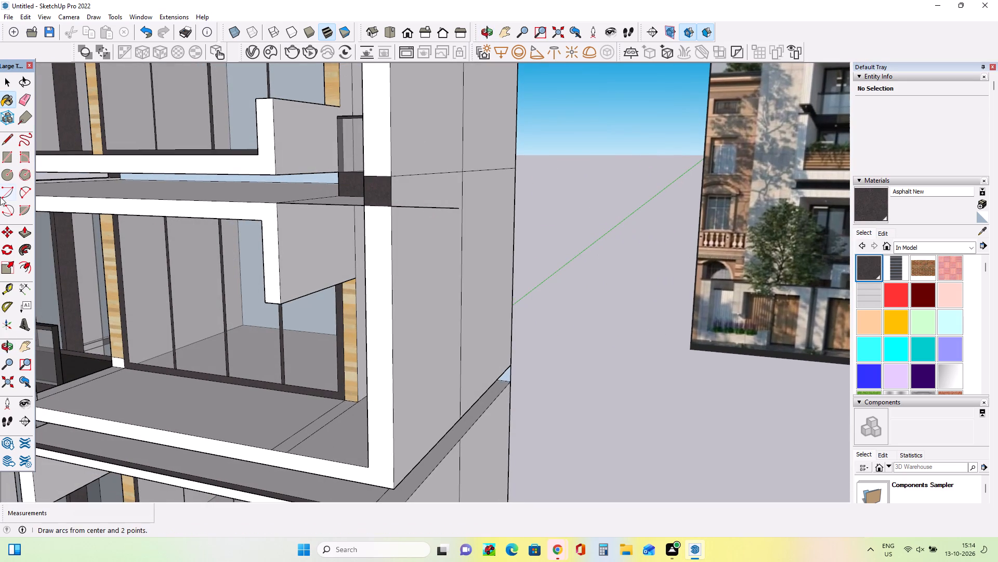
left_click(3, 146)
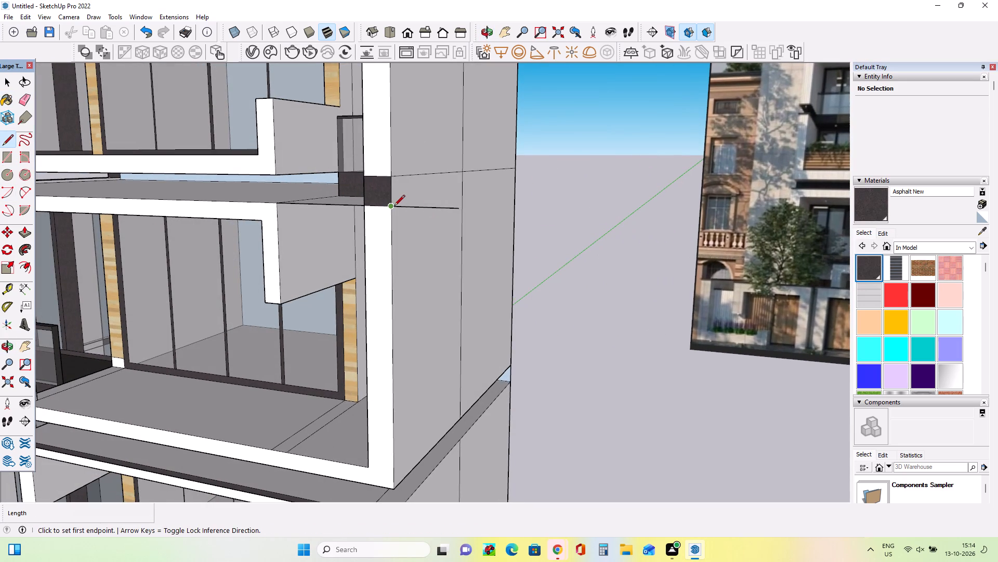
left_click(394, 207)
left_click(517, 183)
Erase the stray horizontal construction line between the floor frame and side wall, including its extension past the wall.
middle_click_drag(424, 239, 426, 239)
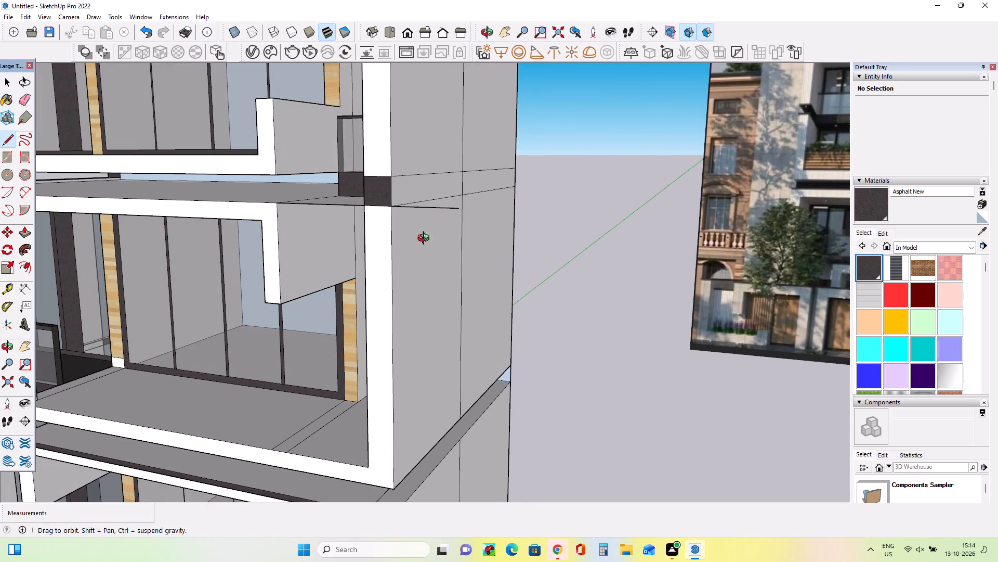
middle_click_drag(426, 239, 455, 244)
middle_click_drag(395, 199, 405, 207)
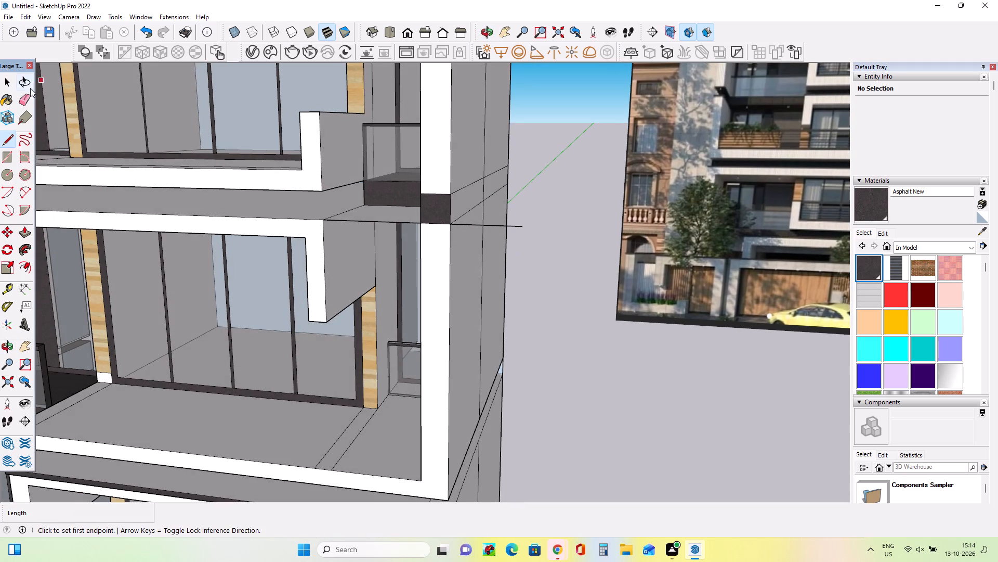
left_click(24, 102)
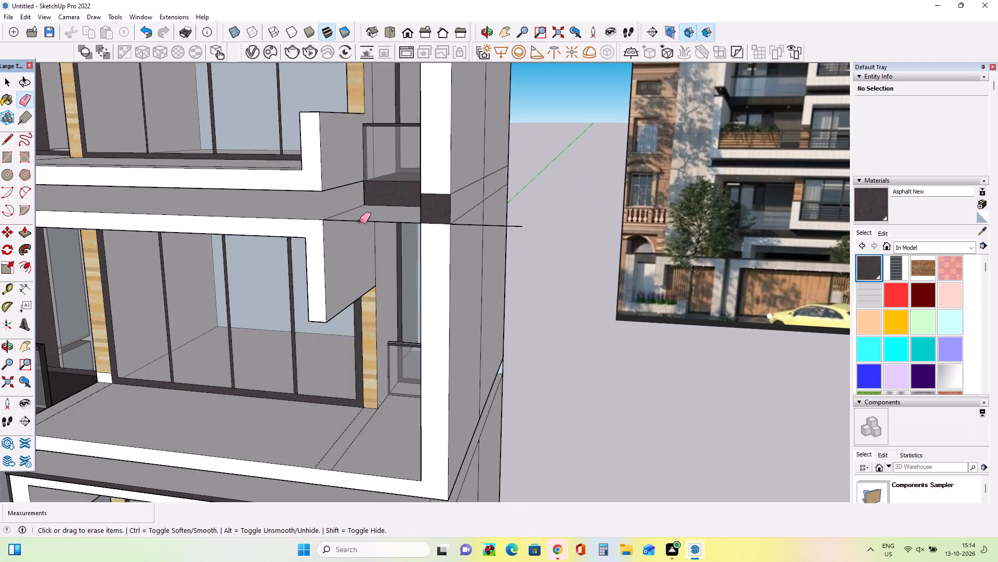
left_click(360, 221)
middle_click(416, 236)
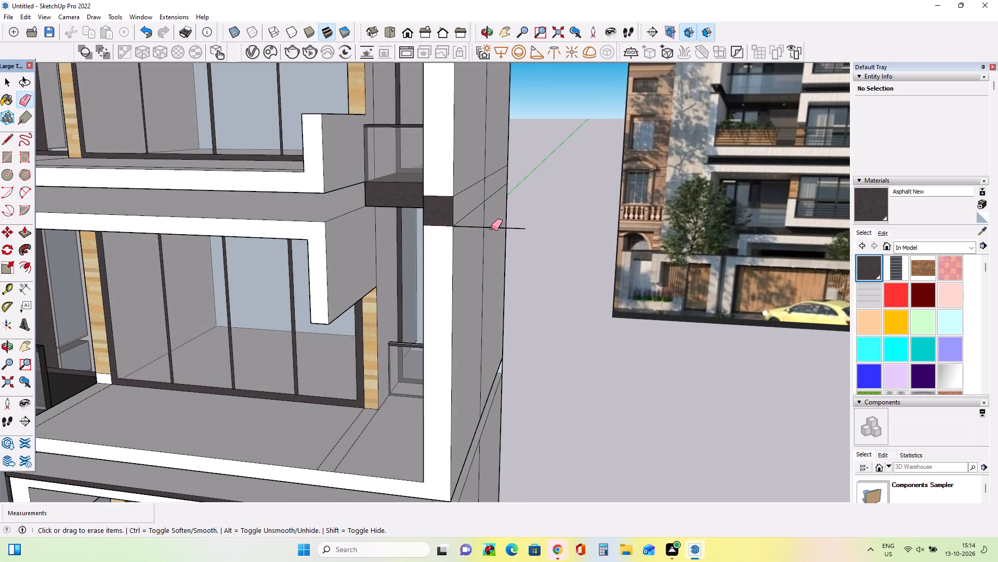
left_click(491, 228)
left_click(464, 227)
middle_click_drag(465, 227, 457, 228)
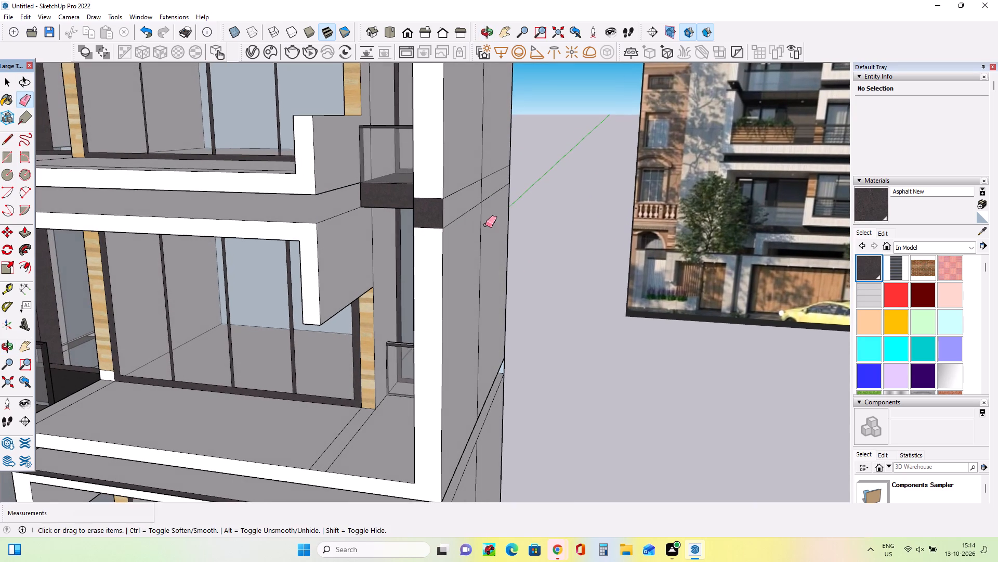
Paint the joint strip on both the outer and inner faces of the side wall Asphalt New.
left_click(866, 265)
left_click(454, 205)
left_click(496, 189)
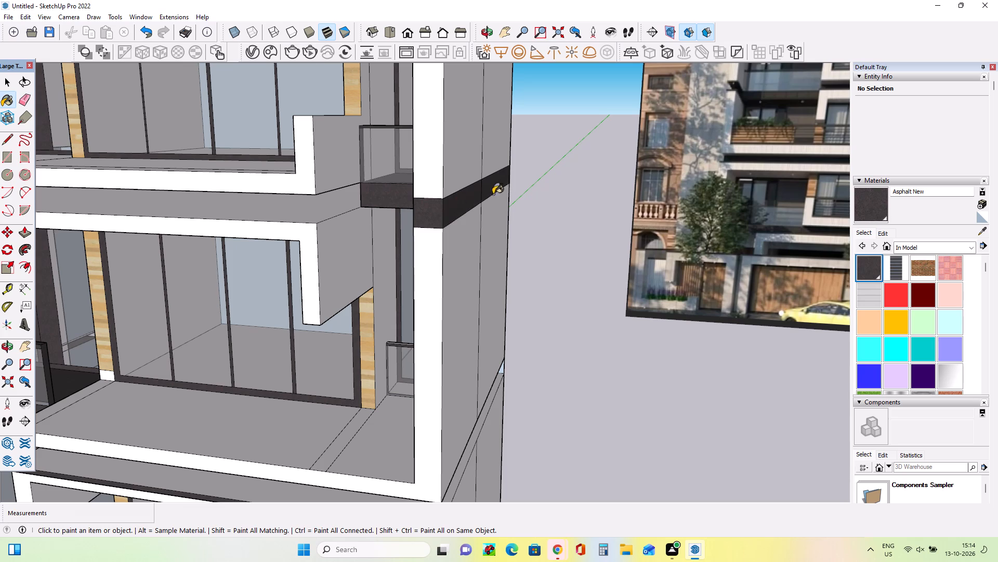
middle_click_drag(485, 219, 539, 197)
middle_click(387, 193)
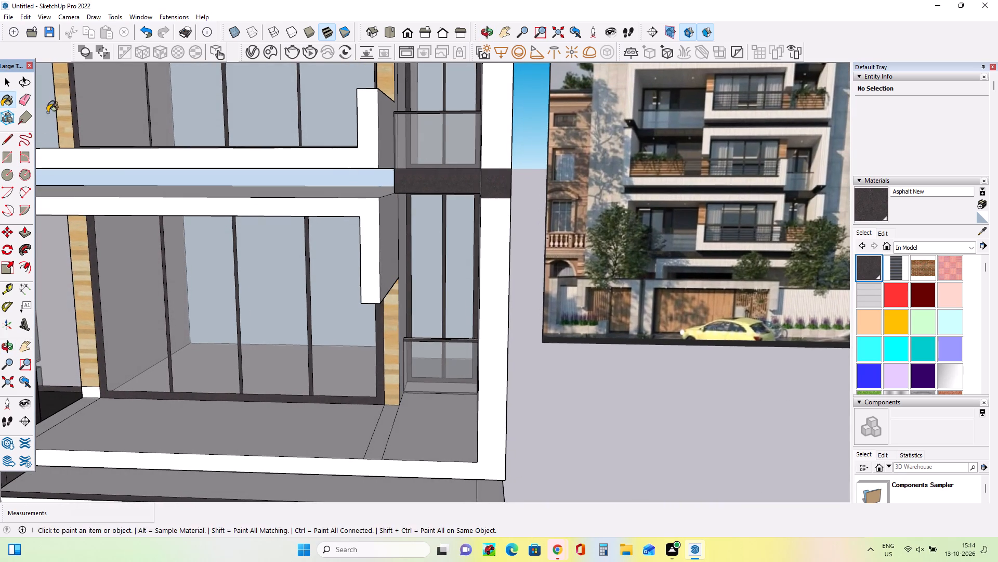
middle_click_drag(353, 189, 441, 202)
left_click(552, 194)
middle_click_drag(544, 215, 531, 215)
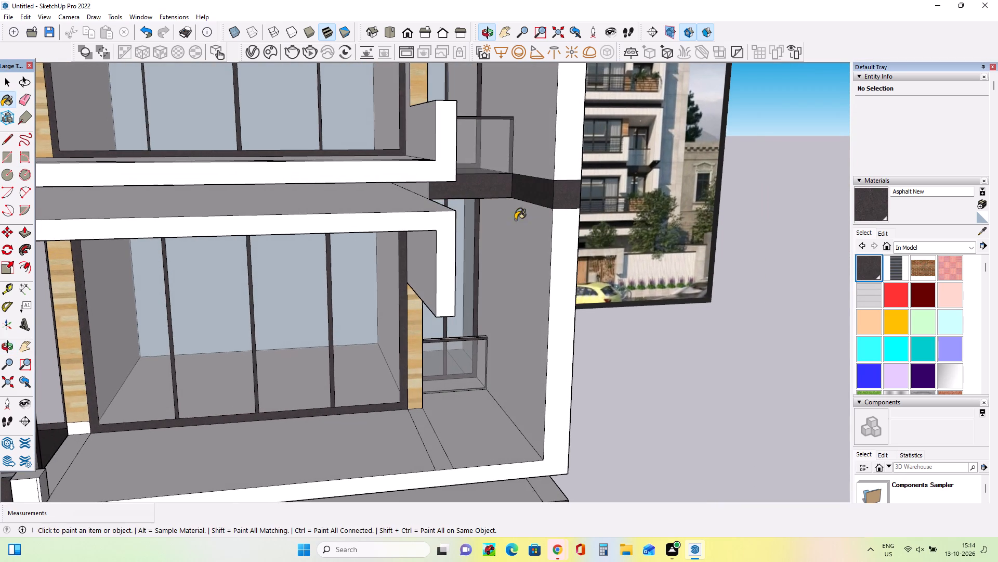
Draw two horizontal lines about 1' 1 7/16" long across the dark joint's front, near its upper and lower edges.
left_click(24, 233)
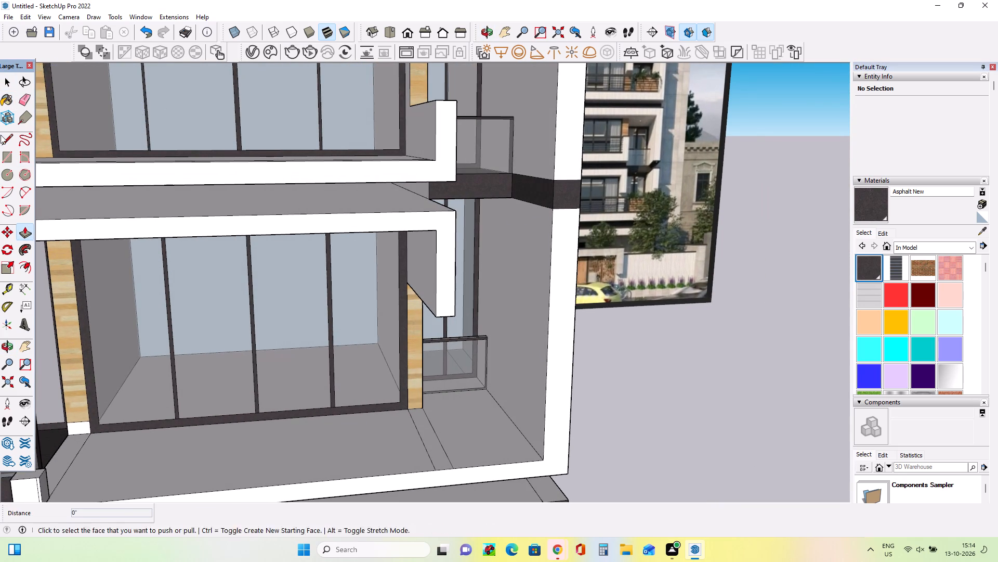
left_click(5, 141)
scroll(541, 159, "up", 6)
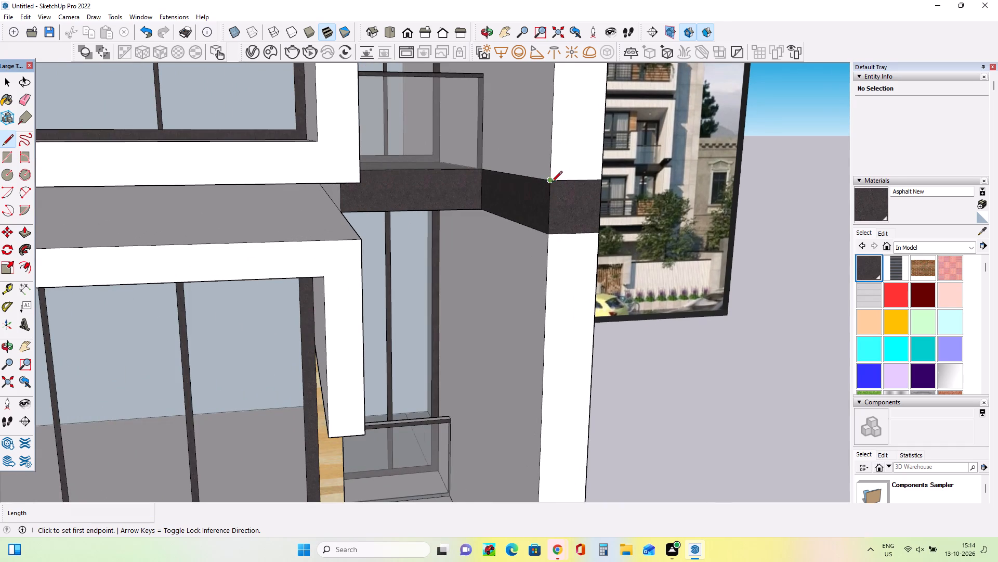
left_click(552, 187)
left_click(602, 189)
left_click(548, 226)
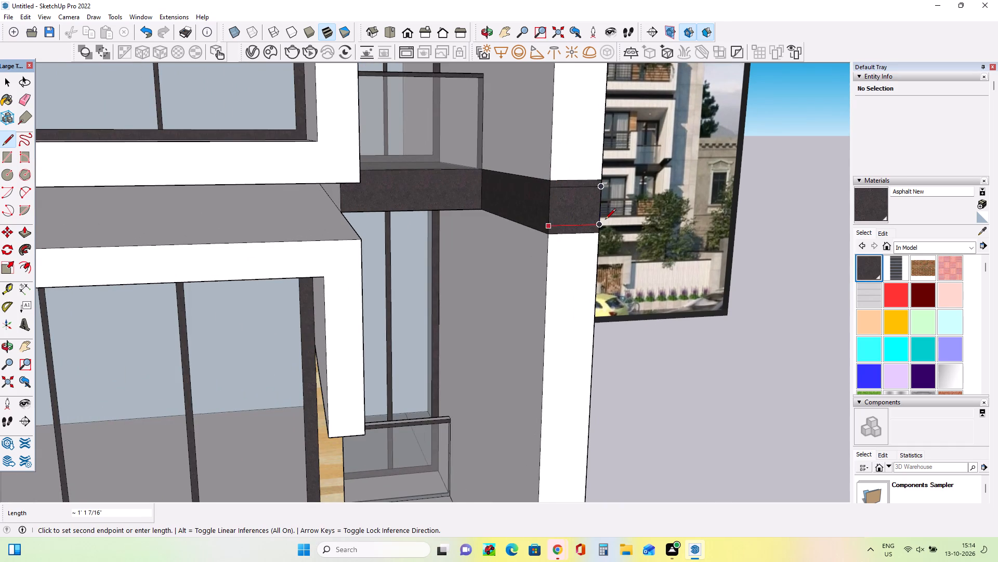
left_click(605, 220)
middle_click_drag(634, 253, 609, 248)
Push/Pull the middle face of the side wall's dark joint back about 5' 11/16", leaving thin bands above and below.
left_click(30, 228)
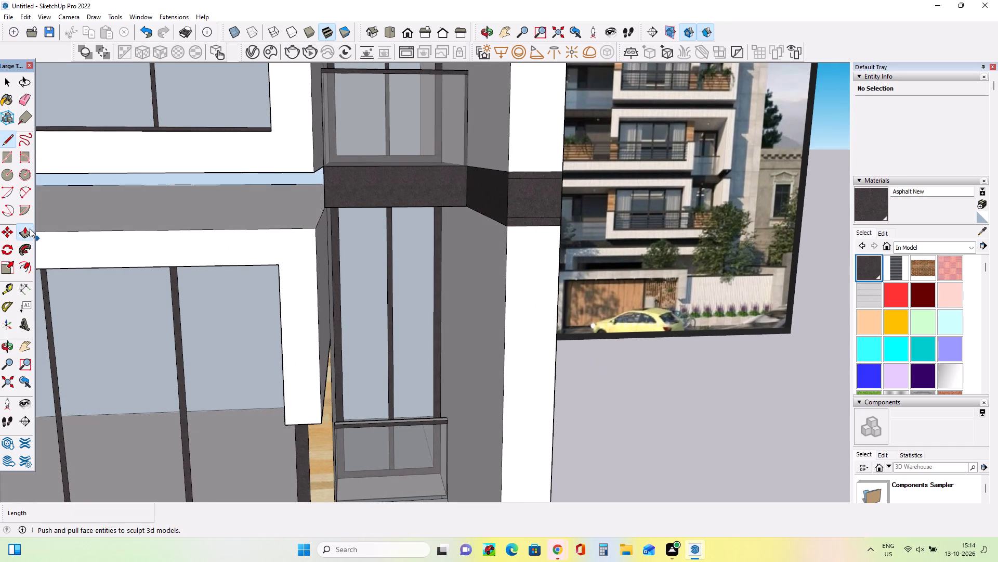
left_click(518, 199)
left_click(467, 174)
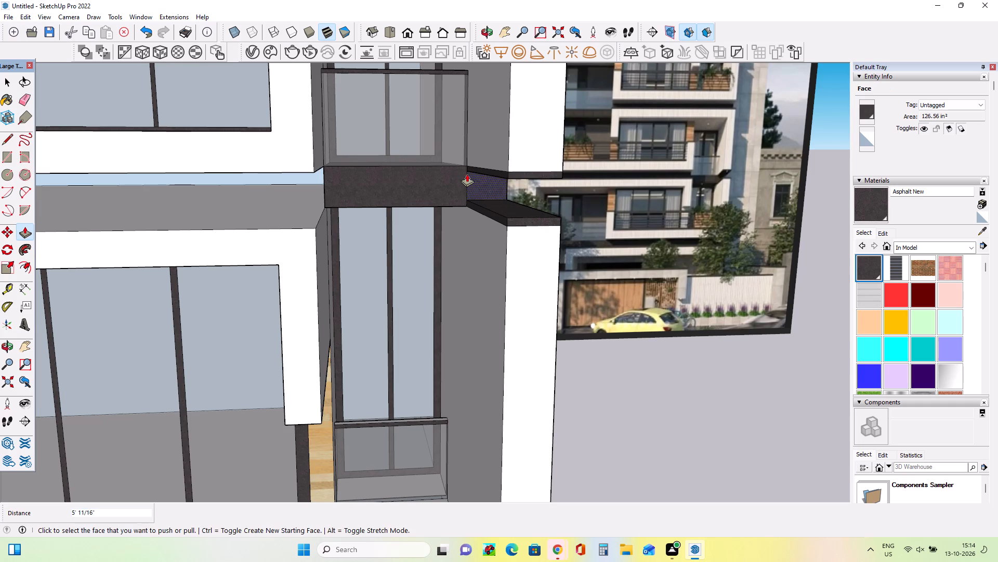
middle_click_drag(525, 205, 441, 217)
scroll(441, 219, "down", 2)
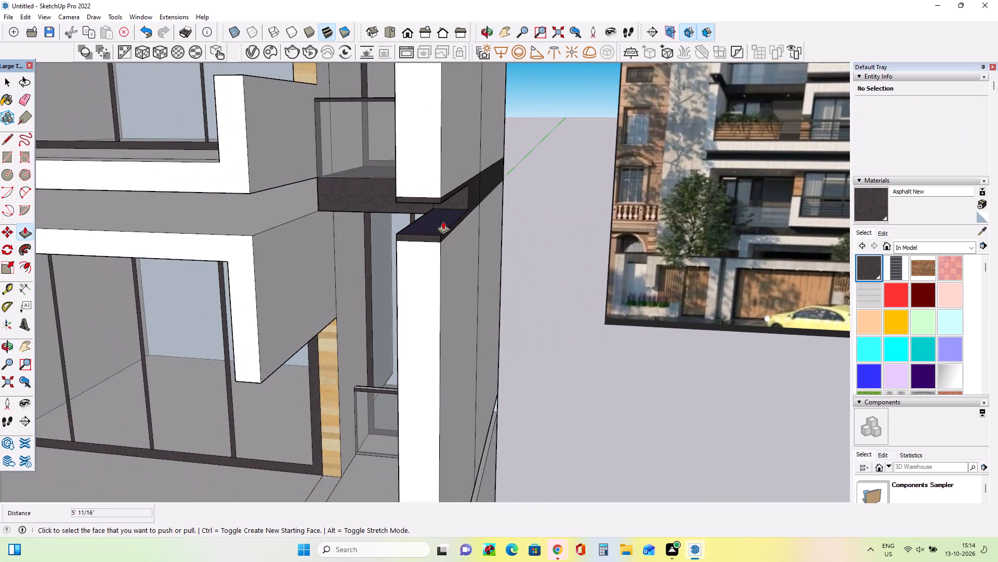
Compare the tower's floor joints and side wall with the dark bands in the reference facade image.
scroll(443, 221, "down", 20)
scroll(472, 148, "up", 4)
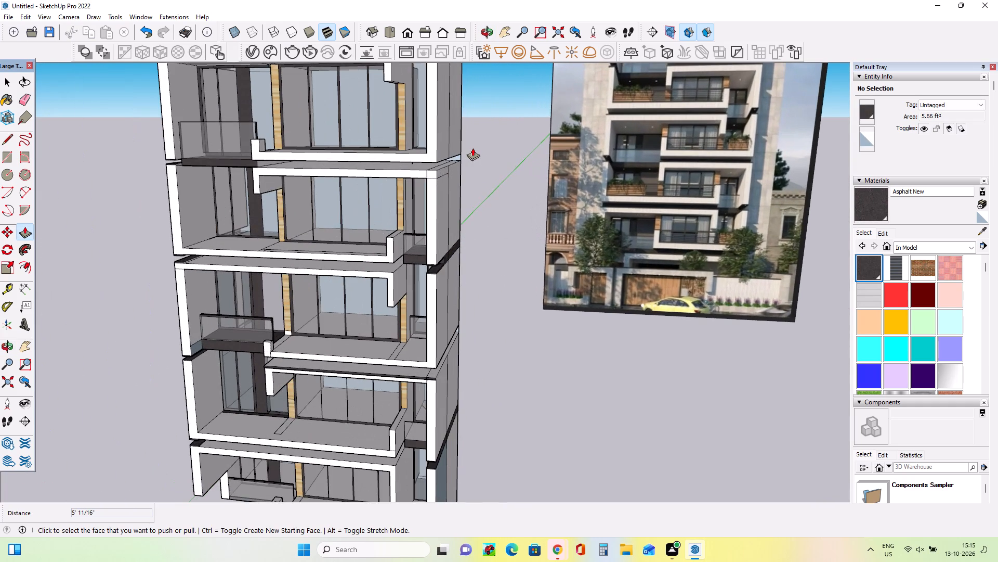
scroll(472, 148, "down", 7)
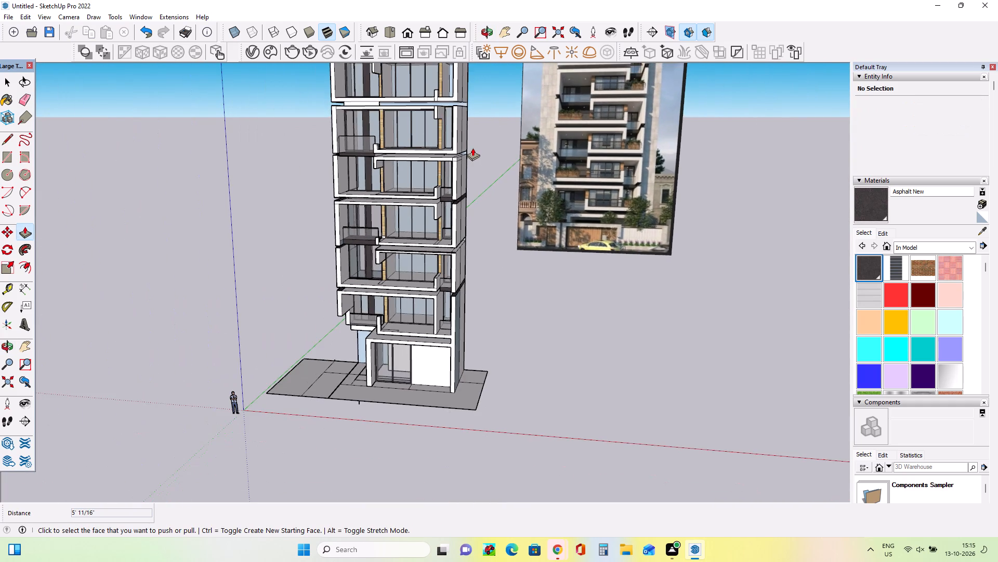
scroll(470, 144, "up", 4)
scroll(470, 138, "down", 4)
scroll(676, 62, "up", 4)
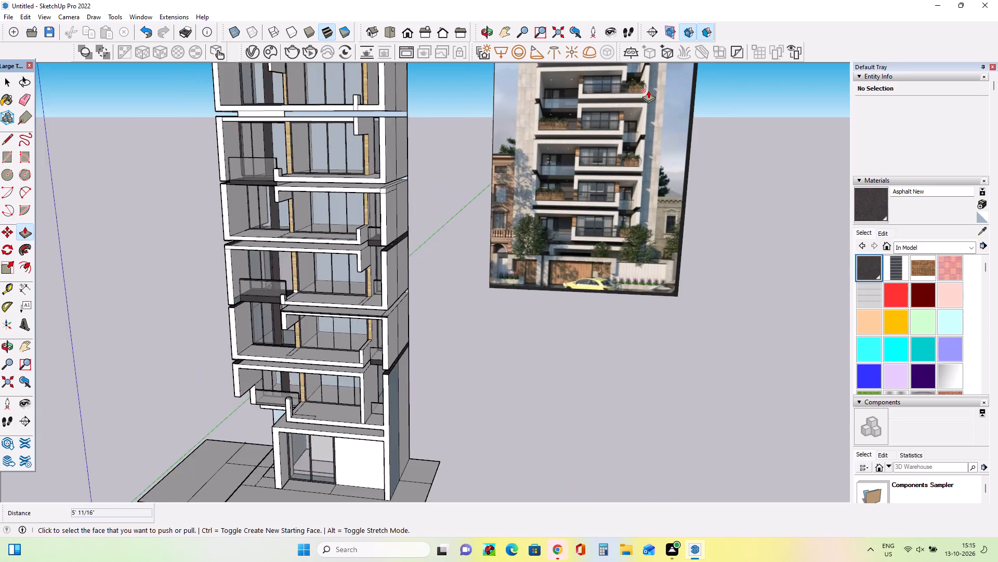
scroll(646, 91, "up", 9)
scroll(637, 98, "down", 4)
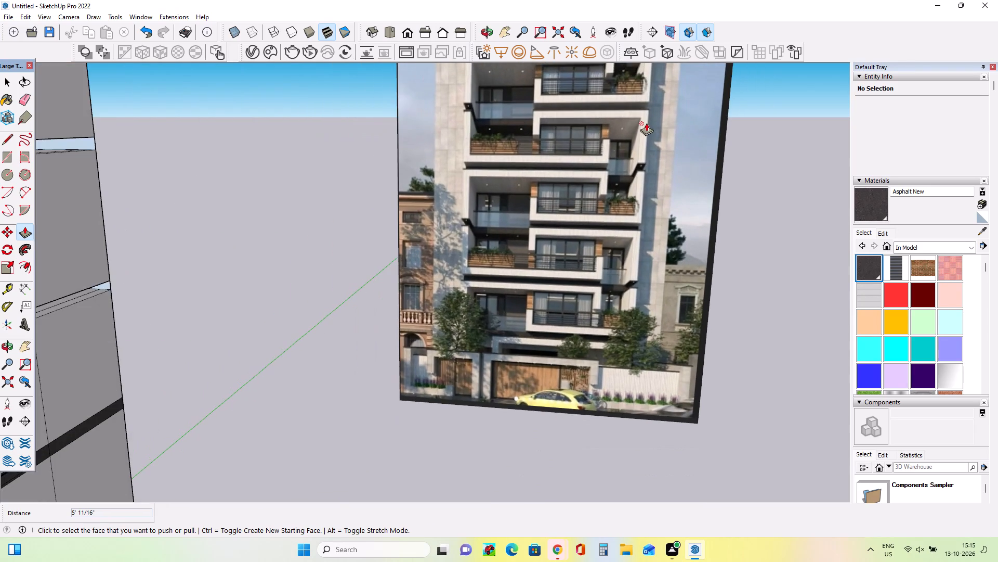
scroll(645, 98, "up", 8)
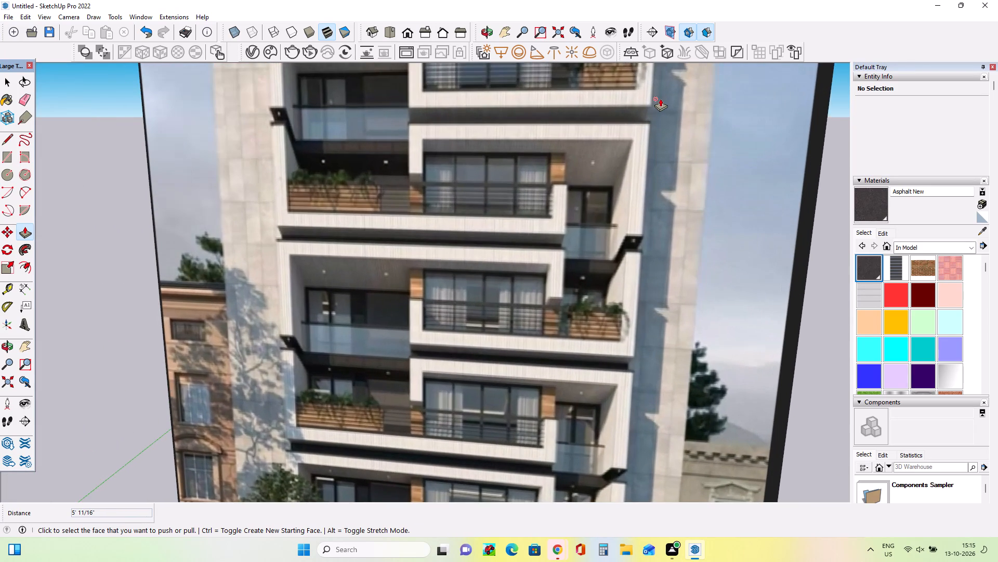
scroll(660, 98, "down", 18)
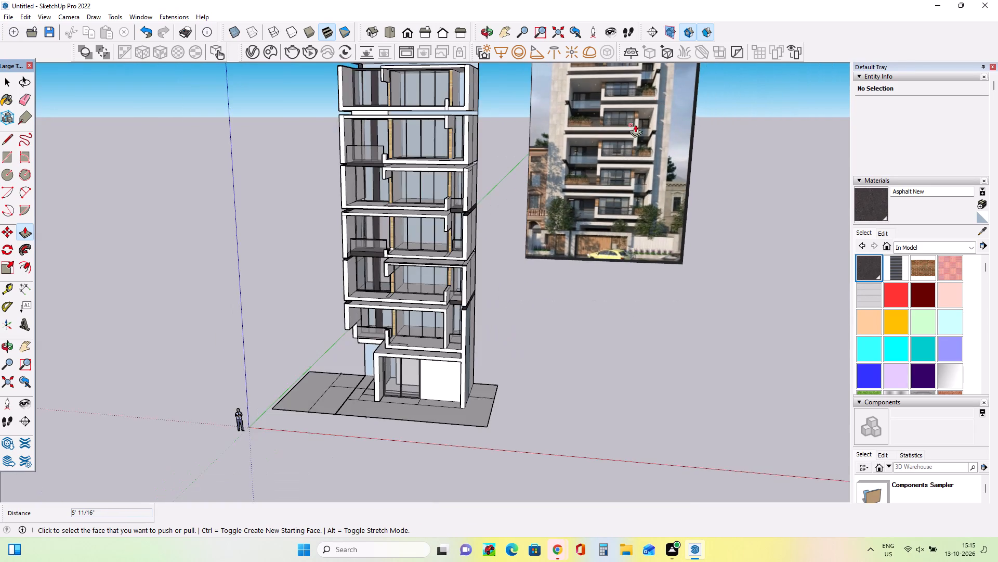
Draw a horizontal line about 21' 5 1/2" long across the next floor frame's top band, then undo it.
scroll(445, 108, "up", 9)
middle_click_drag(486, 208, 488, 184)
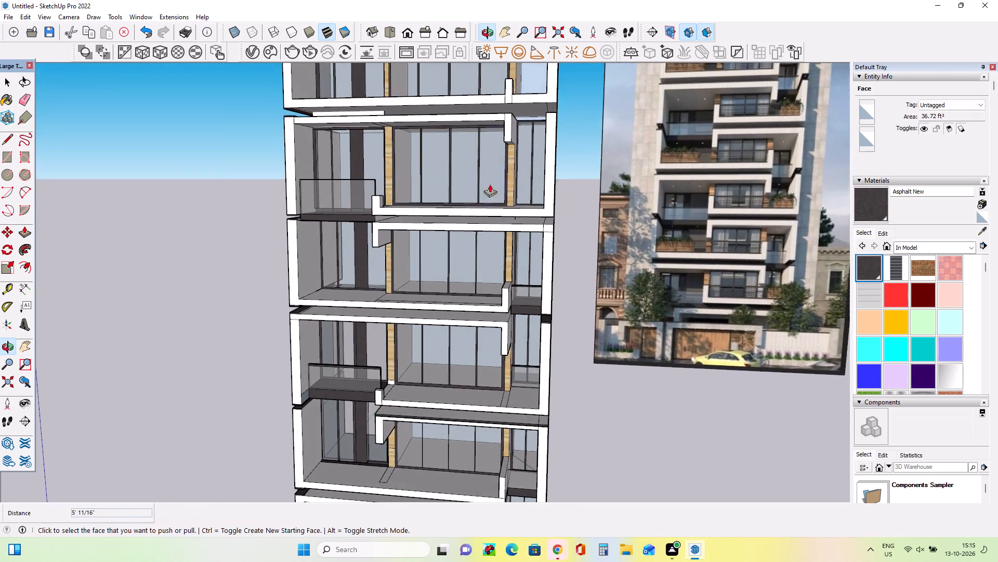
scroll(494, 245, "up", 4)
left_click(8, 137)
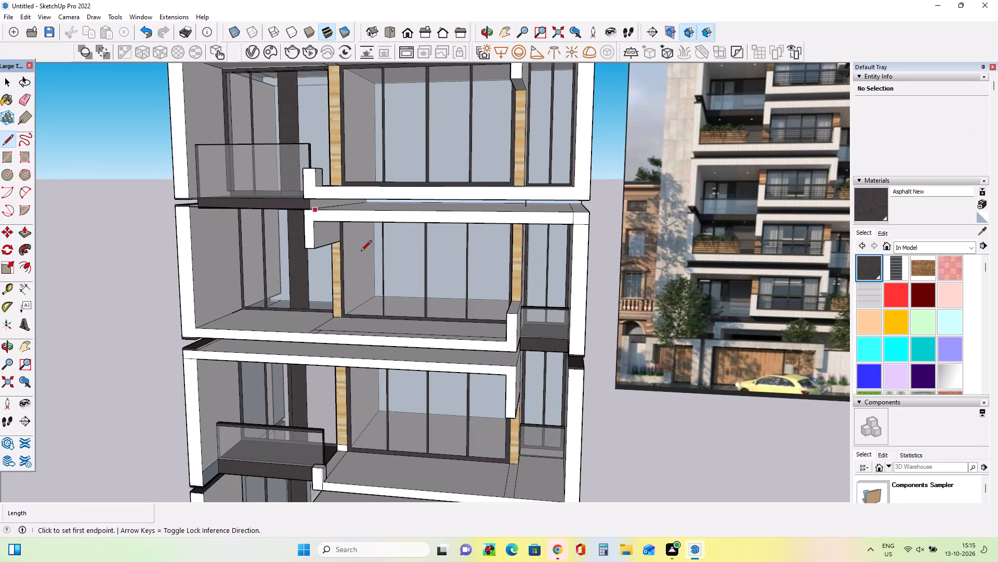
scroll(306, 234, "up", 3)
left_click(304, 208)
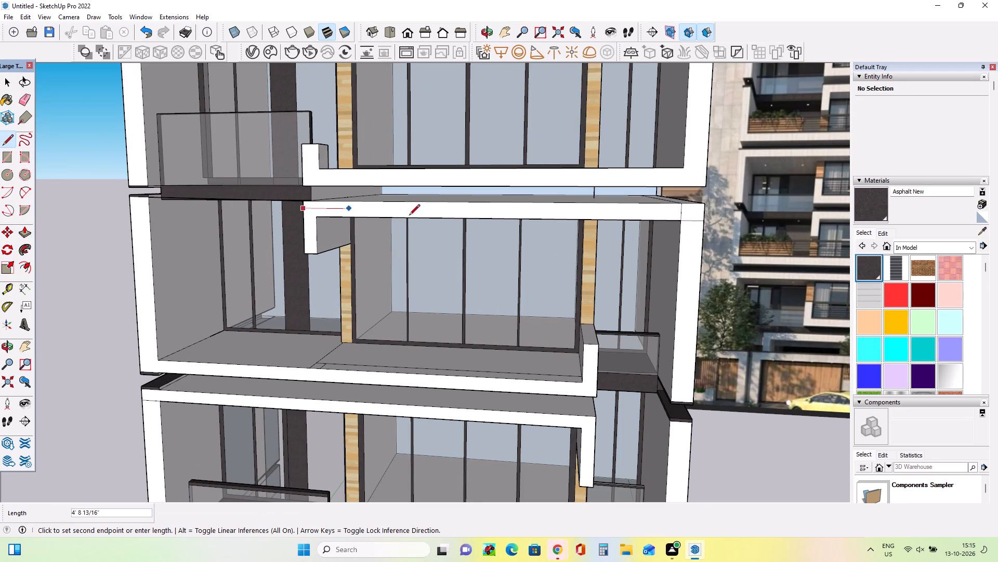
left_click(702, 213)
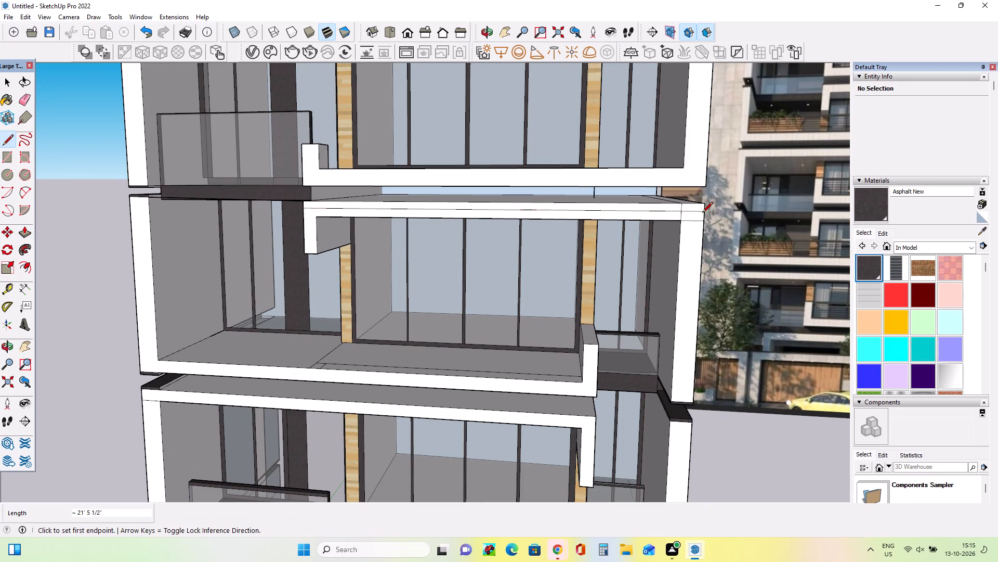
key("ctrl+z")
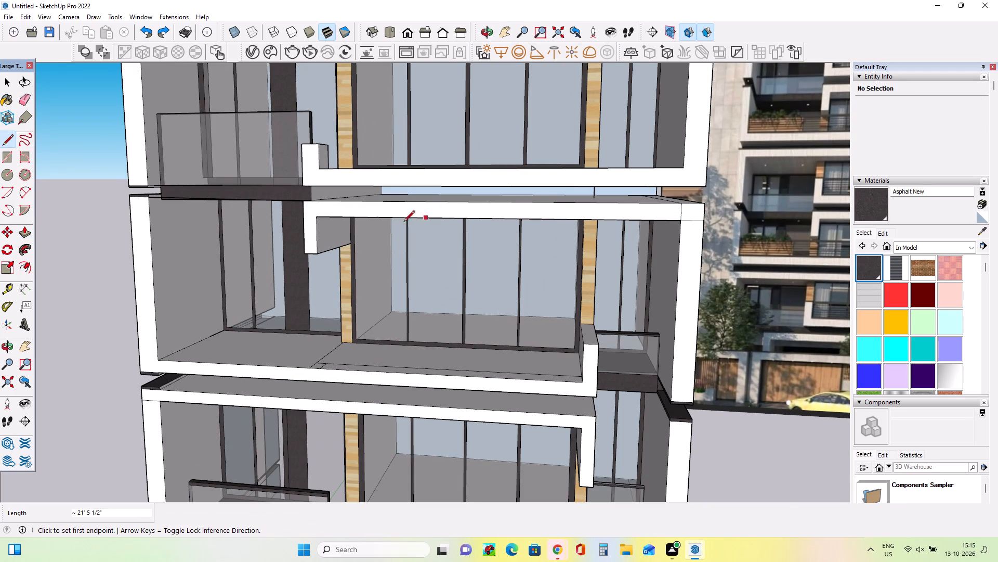
Draw a horizontal line about 21' 5 1/2" long across the floor frame's top band, from its free end to the side wall's outer edge.
scroll(308, 195, "up", 5)
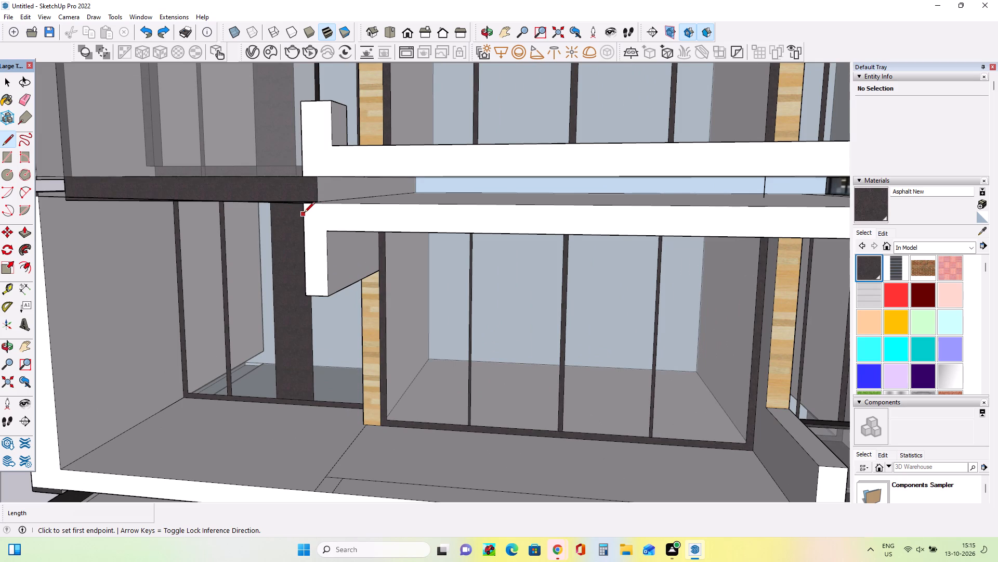
left_click(304, 213)
scroll(314, 227, "down", 12)
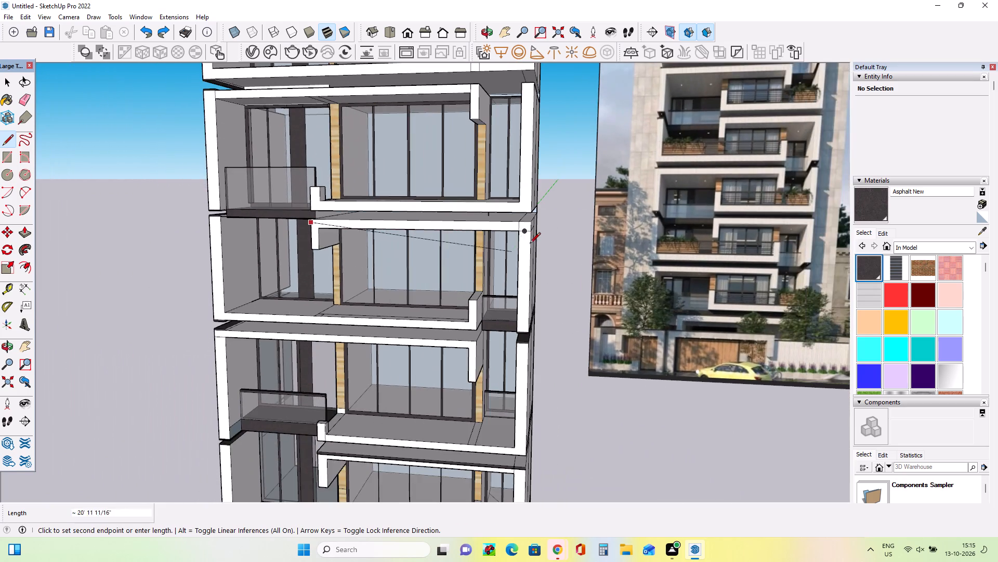
scroll(531, 233, "up", 7)
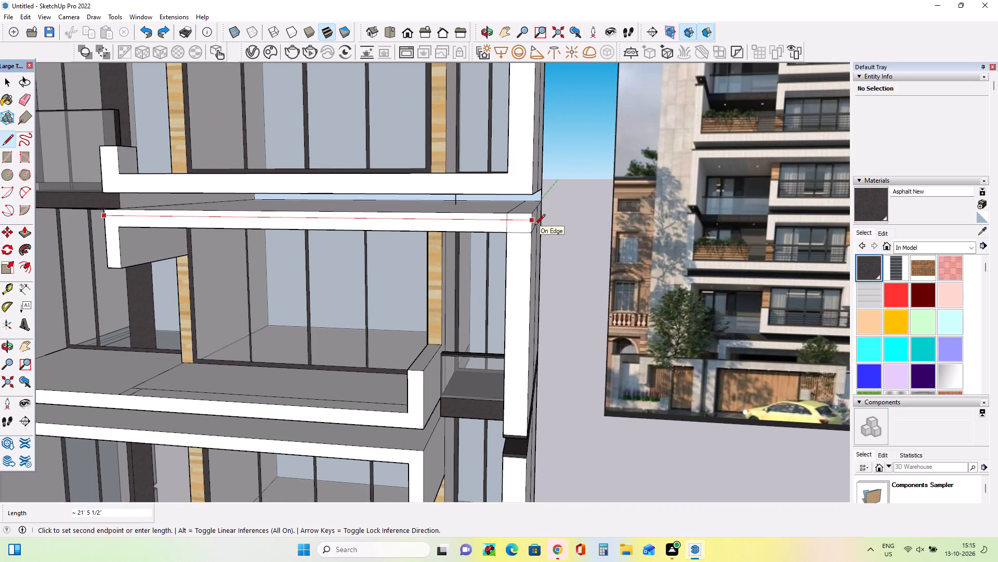
left_click(534, 226)
scroll(560, 275, "down", 3)
Paint the strip above the new line, including its side wall corner piece, Asphalt New.
left_click(864, 264)
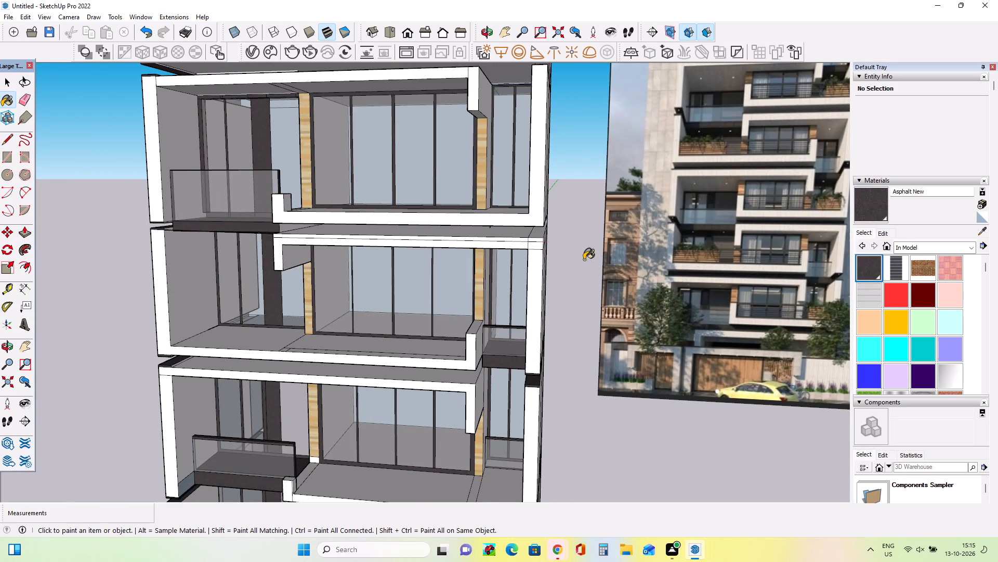
scroll(534, 248, "up", 7)
left_click(534, 236)
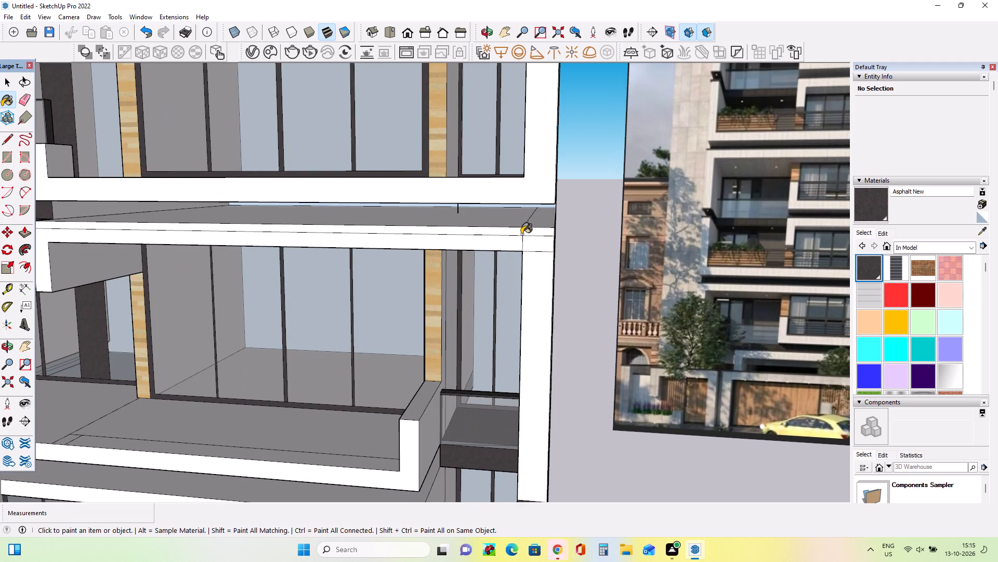
left_click(526, 231)
left_click(509, 232)
scroll(510, 213, "down", 2)
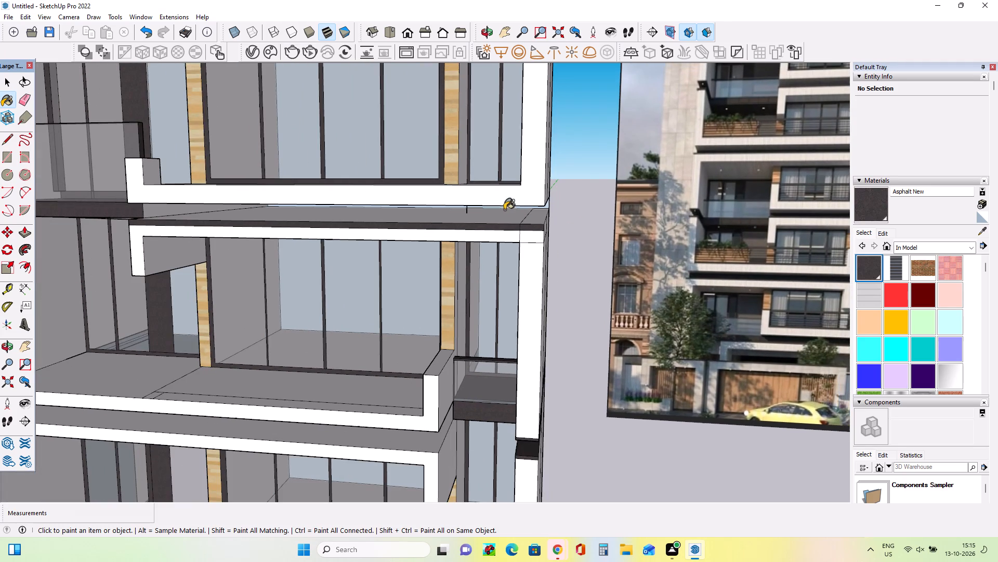
Push/Pull the frame's dark top strip about 2 15/16" and bring the adjoining corner piece level with it.
left_click(25, 226)
scroll(426, 213, "up", 5)
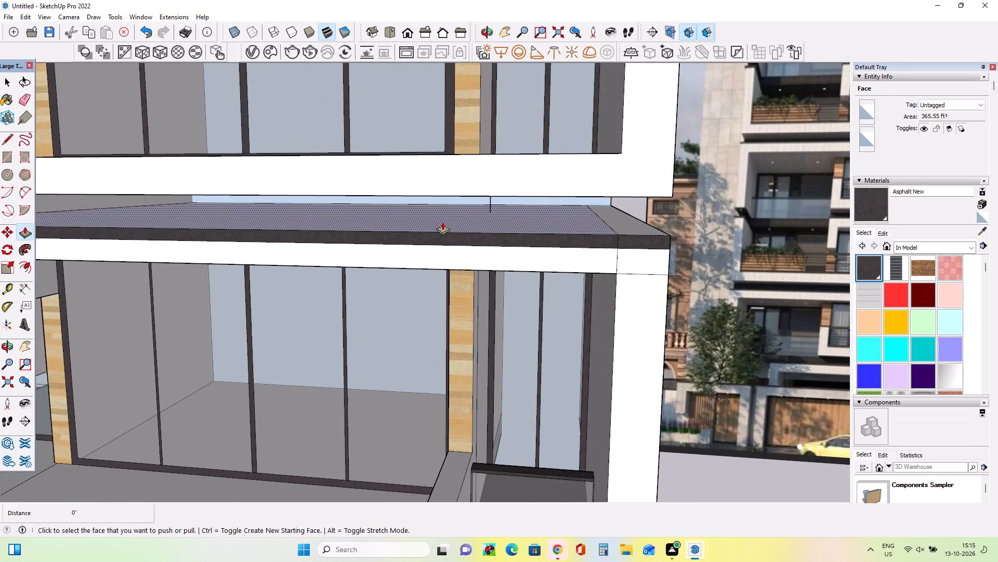
left_click(446, 236)
left_click(445, 238)
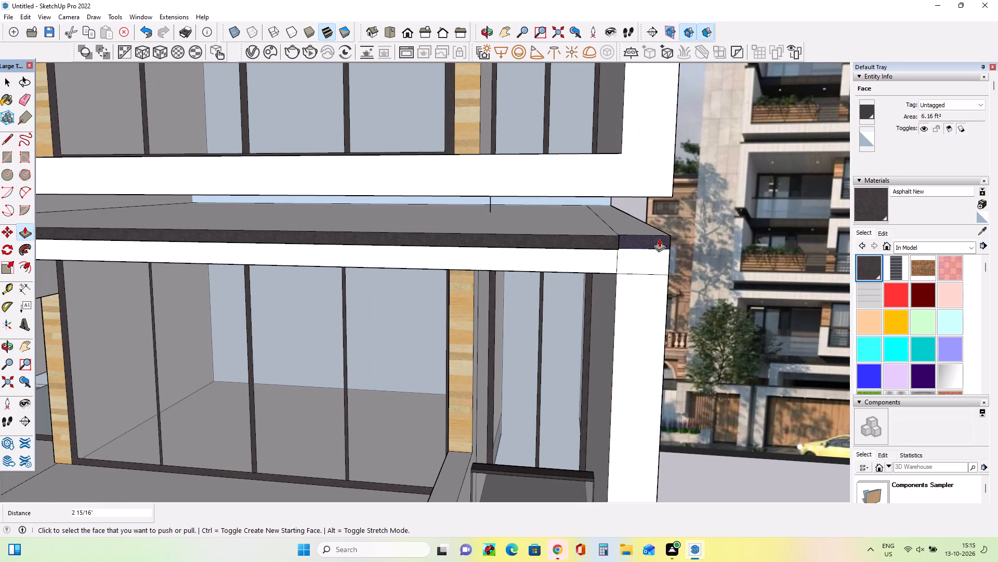
left_click(659, 238)
left_click(608, 250)
middle_click_drag(587, 271, 586, 271)
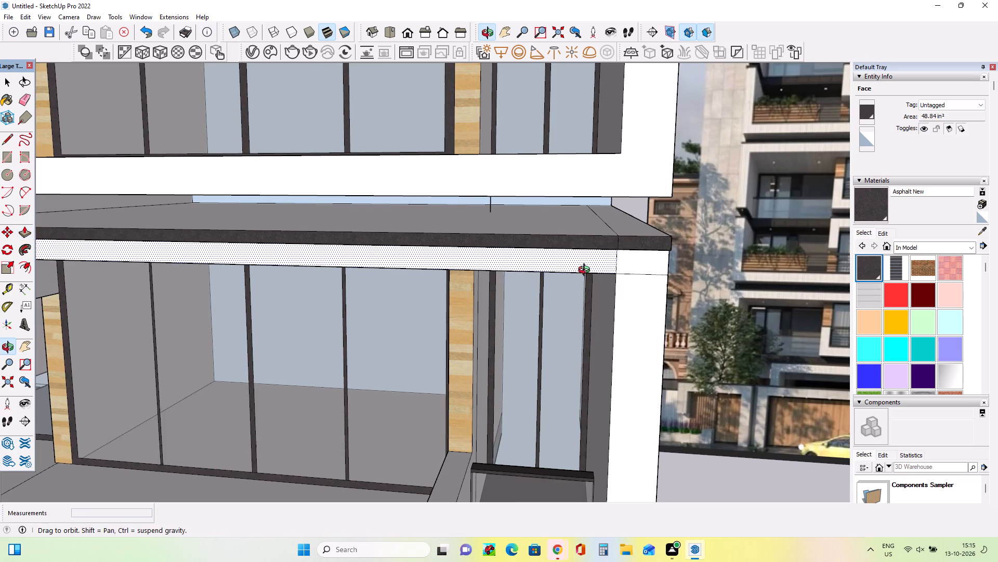
Push/Pull the underside of the dark strip above the floor frame's top band upward about 1 3/4" to thin it.
middle_click_drag(586, 271, 586, 262)
scroll(586, 262, "down", 15)
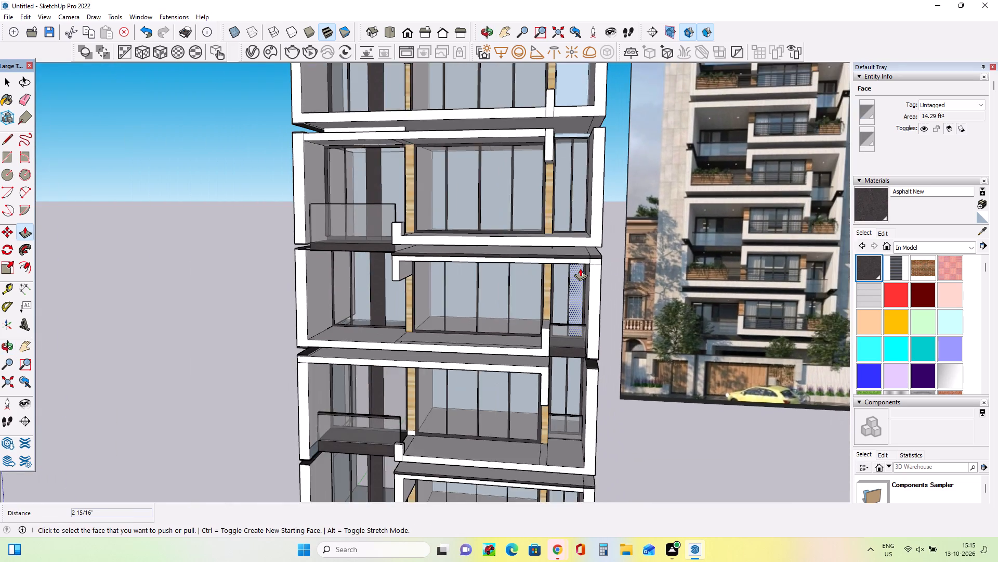
scroll(580, 268, "down", 3)
middle_click_drag(516, 362, 513, 331)
scroll(510, 240, "up", 6)
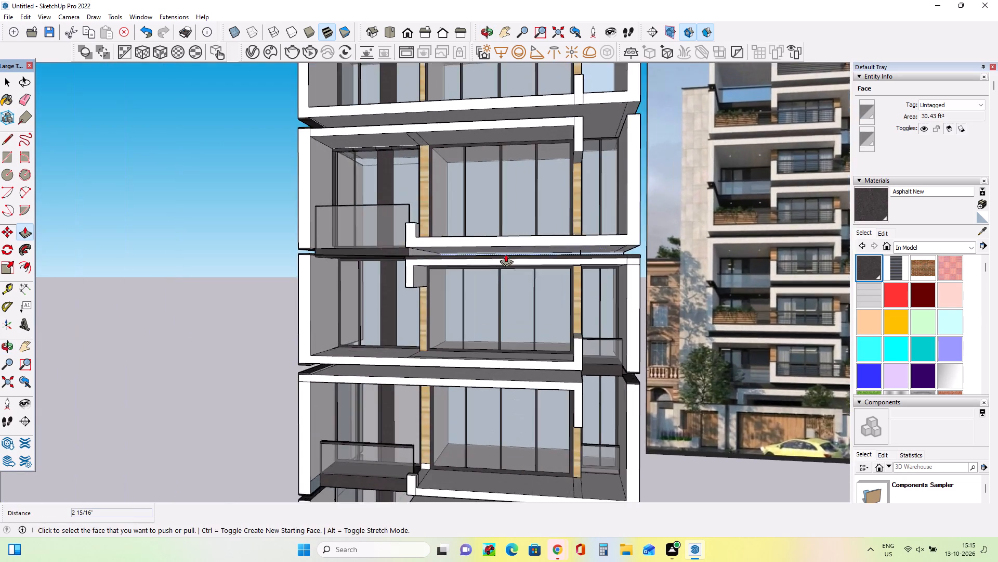
scroll(506, 254, "up", 8)
middle_click_drag(500, 265, 499, 223)
left_click(498, 219)
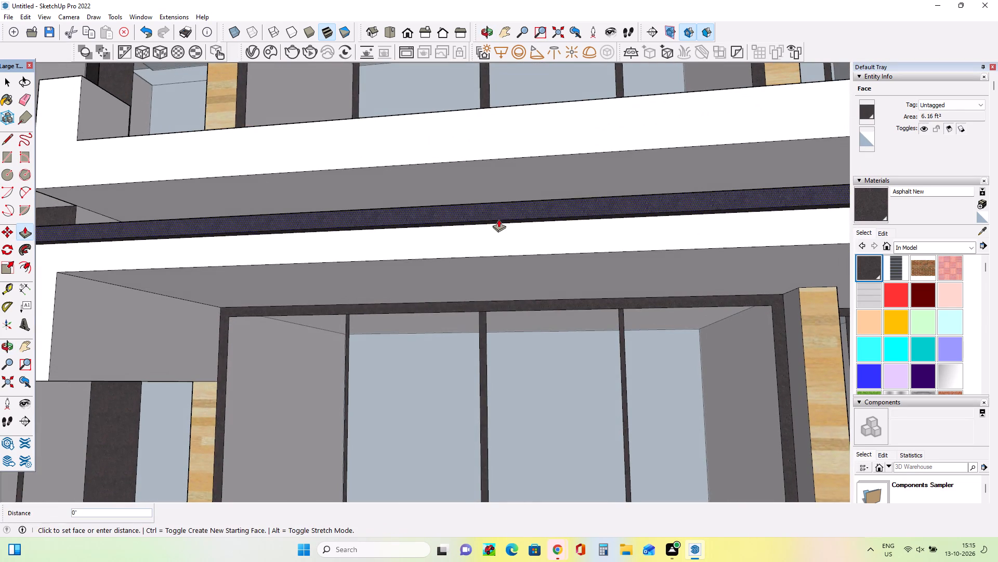
key("Escape")
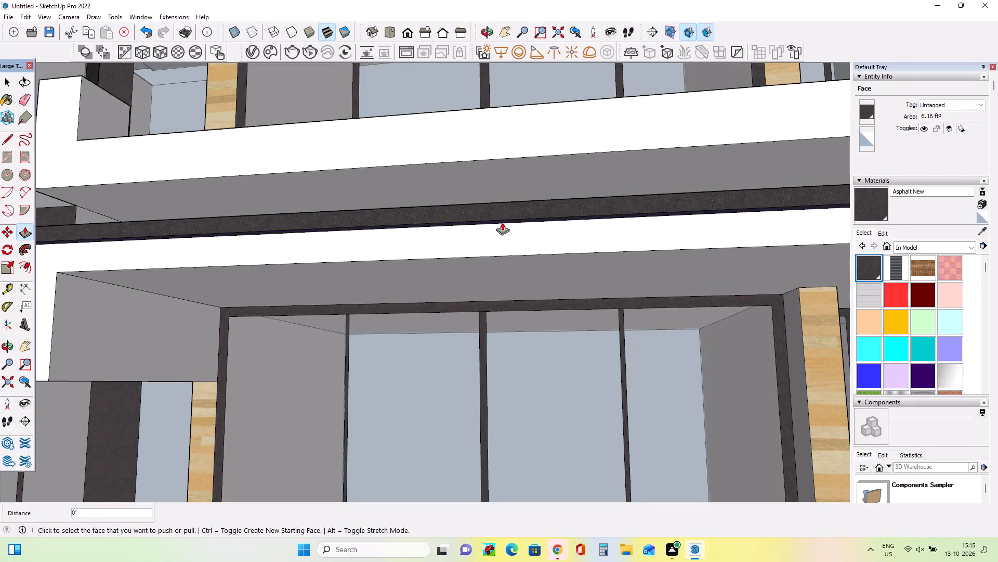
left_click(502, 222)
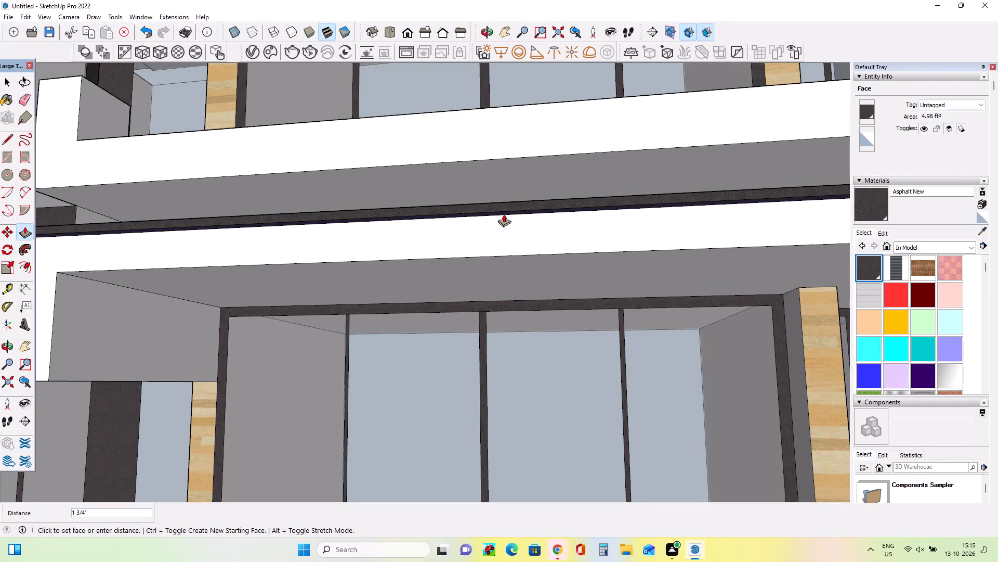
left_click(504, 214)
Push/Pull the underside of the dark corner piece above the side wall about 1 3/4", level with the adjoining strip.
scroll(436, 261, "down", 12)
scroll(641, 250, "up", 2)
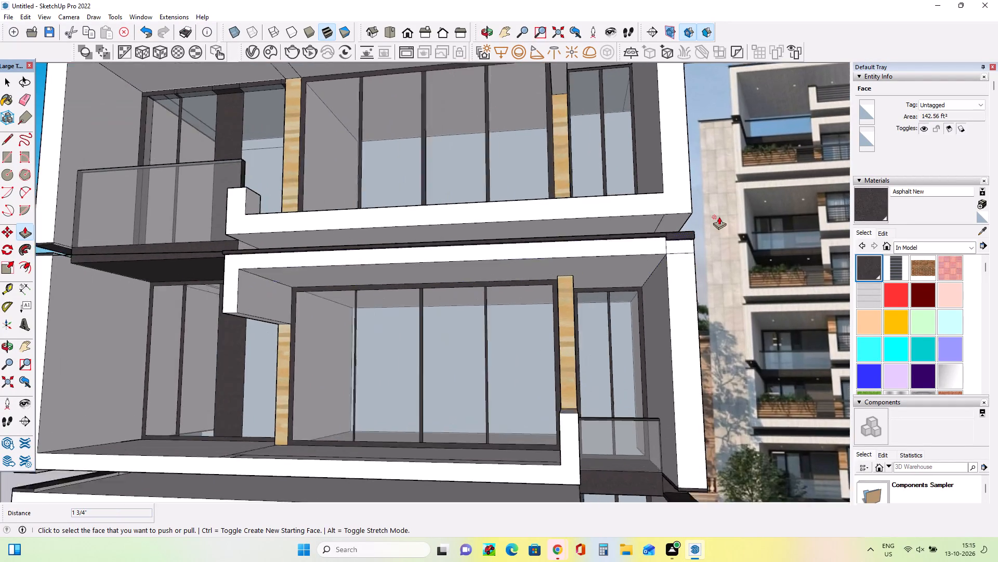
scroll(719, 216, "up", 7)
scroll(694, 231, "down", 8)
scroll(646, 251, "up", 4)
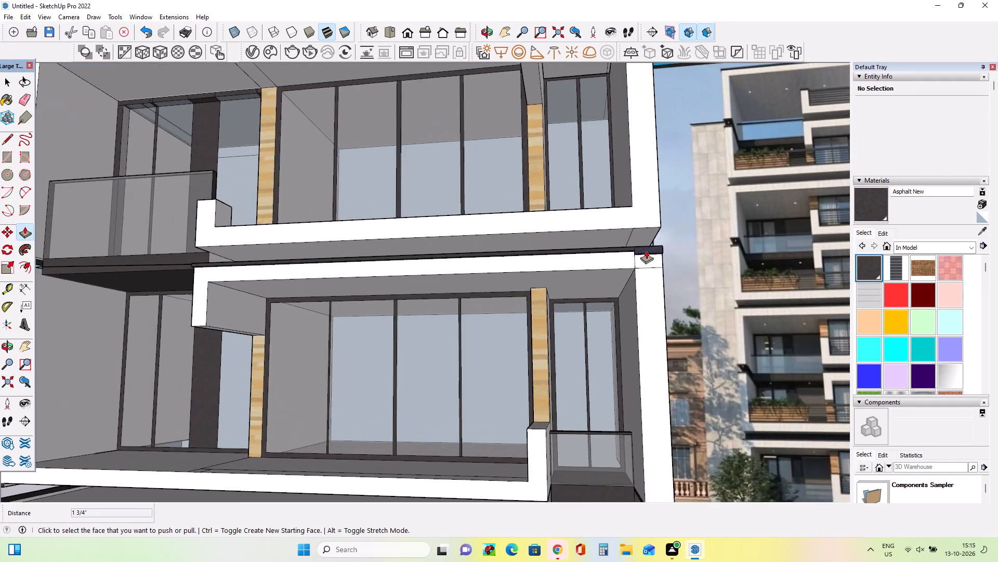
scroll(646, 256, "down", 1)
scroll(645, 260, "up", 8)
middle_click_drag(645, 260, 642, 238)
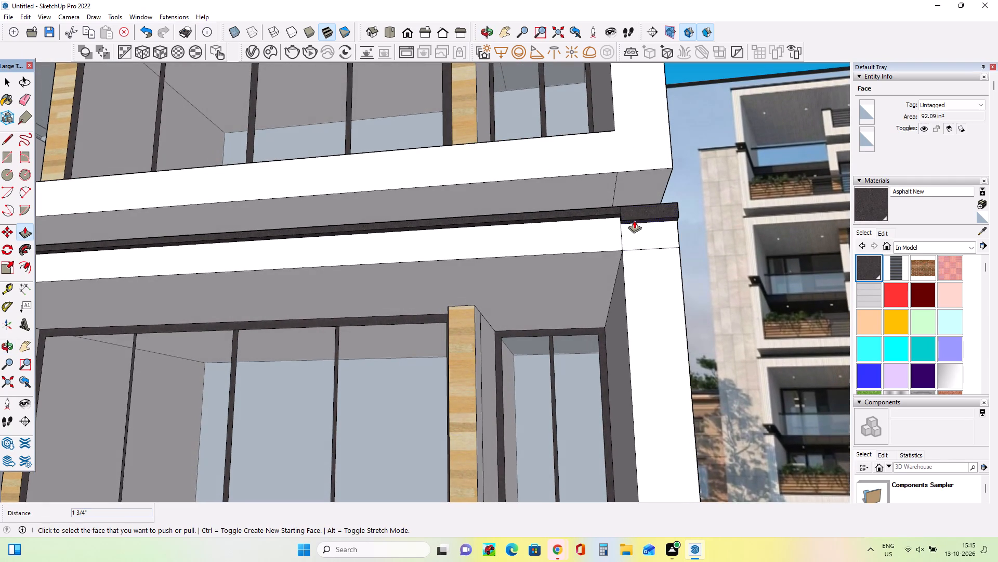
left_click(635, 222)
left_click(614, 215)
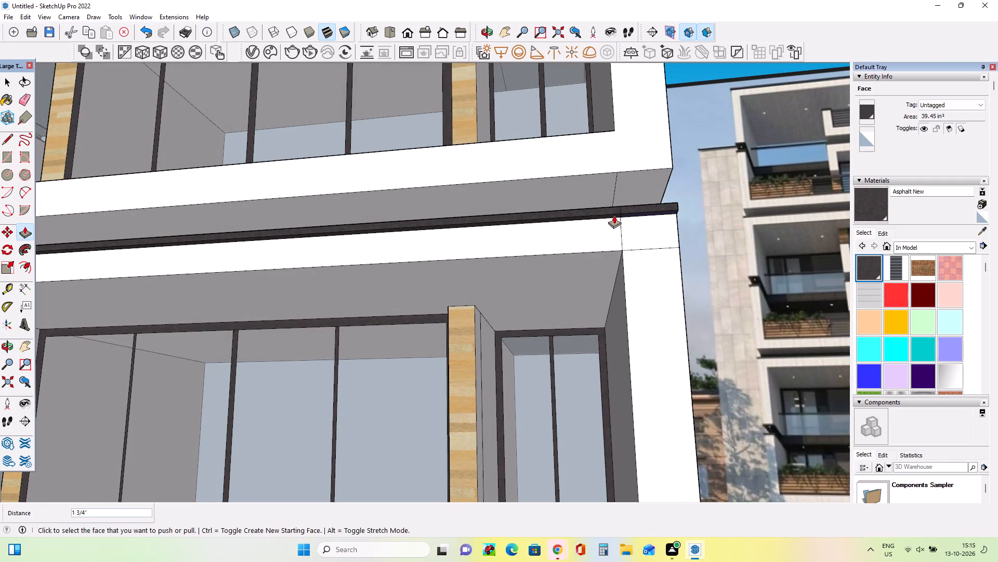
Examine the reference image's floor joints, balconies and side wall details and compare them with the upper floors of the model.
scroll(629, 209, "down", 12)
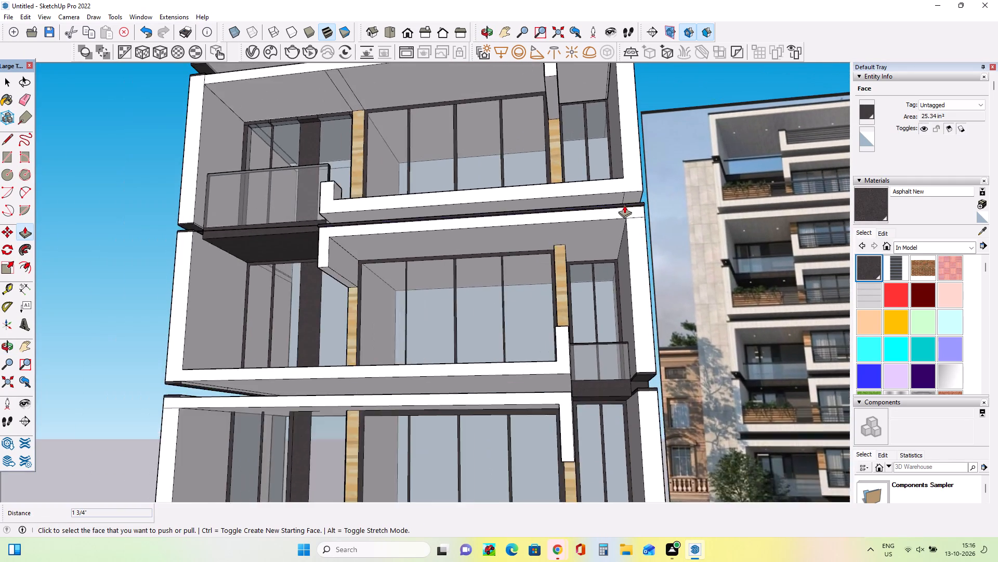
scroll(624, 205, "down", 4)
middle_click_drag(604, 157, 618, 239)
scroll(604, 157, "down", 1)
scroll(618, 239, "down", 2)
scroll(625, 146, "down", 4)
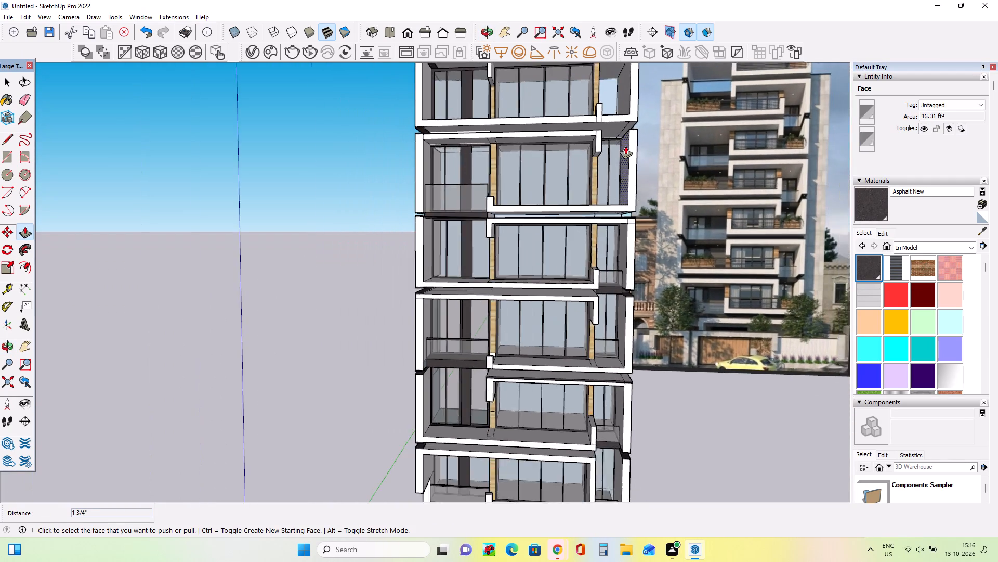
middle_click_drag(651, 138, 588, 187)
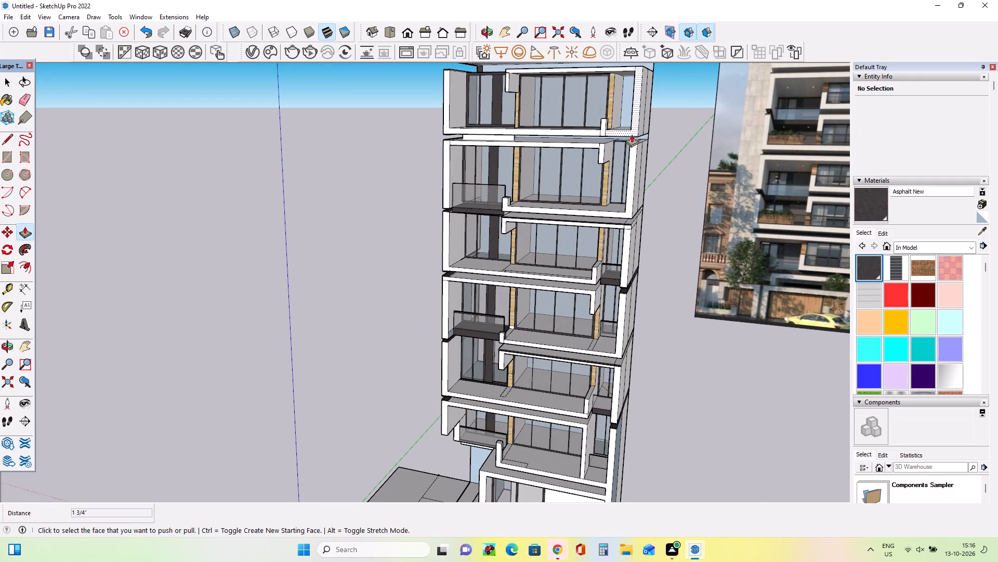
middle_click_drag(632, 136, 629, 172)
scroll(629, 172, "down", 3)
scroll(654, 143, "up", 6)
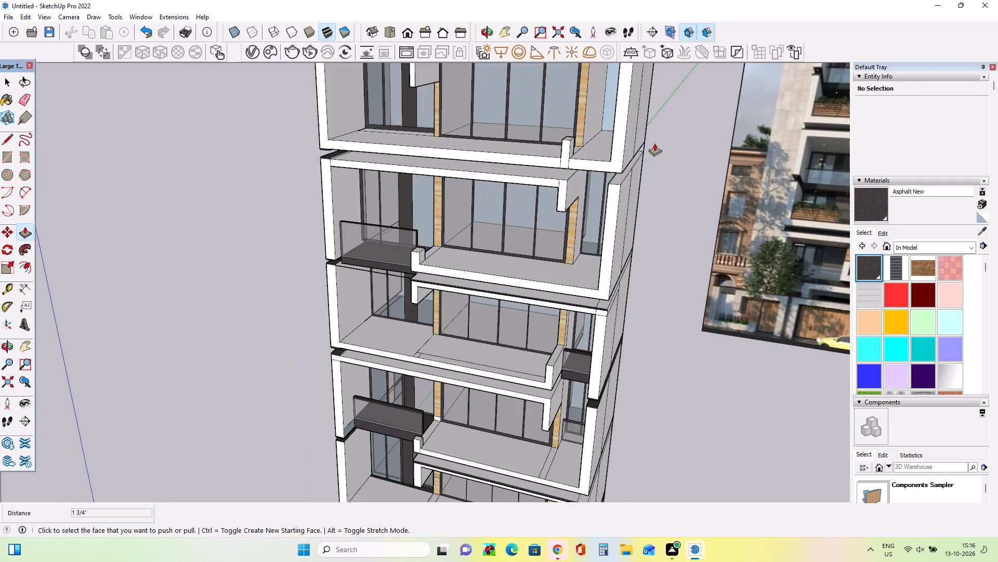
scroll(654, 143, "down", 1)
left_click(28, 356)
left_click(30, 344)
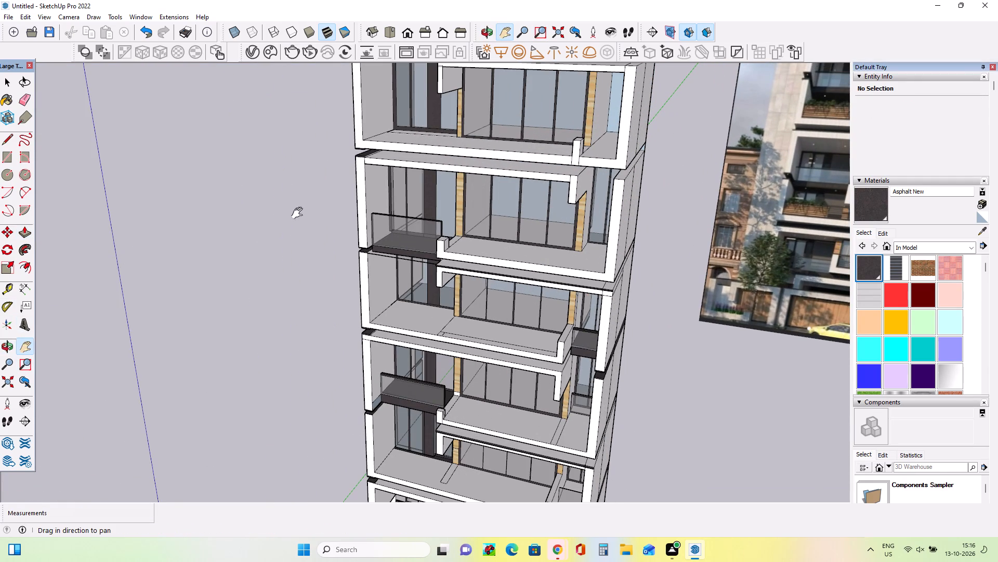
left_click_drag(305, 207, 121, 296)
scroll(433, 256, "down", 6)
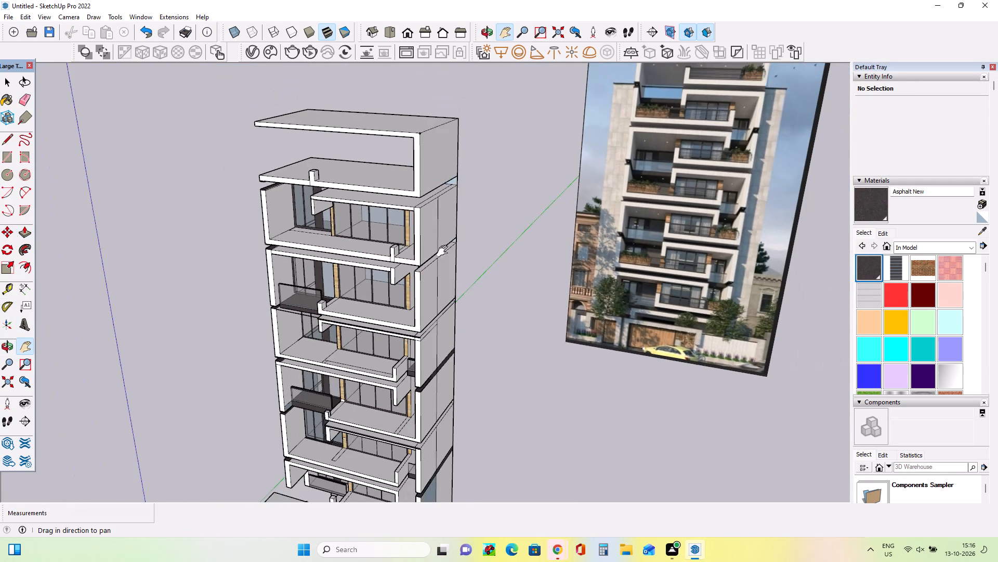
scroll(758, 99, "up", 2)
scroll(758, 99, "down", 1)
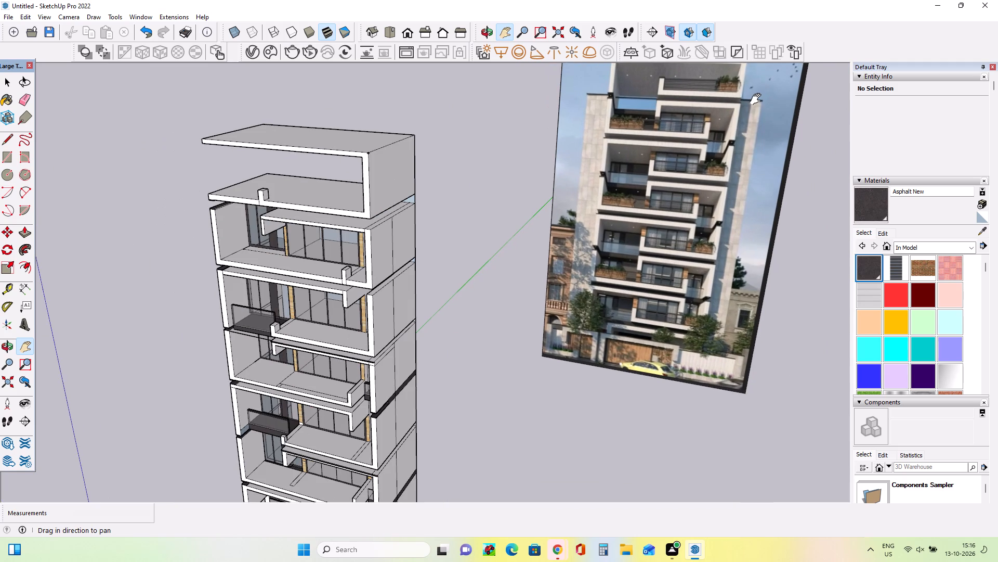
scroll(741, 154, "up", 4)
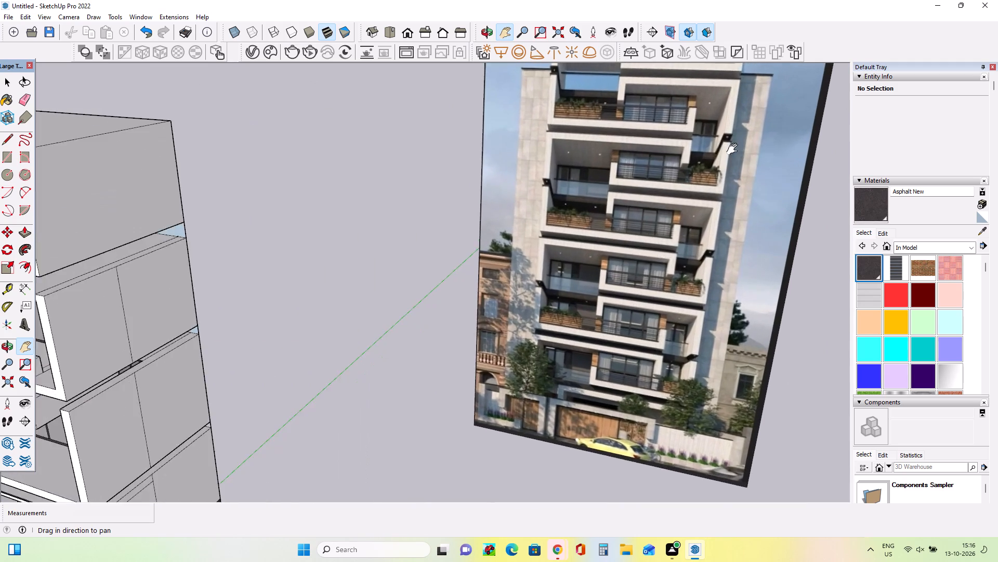
scroll(734, 149, "up", 4)
scroll(734, 148, "down", 5)
scroll(622, 152, "up", 4)
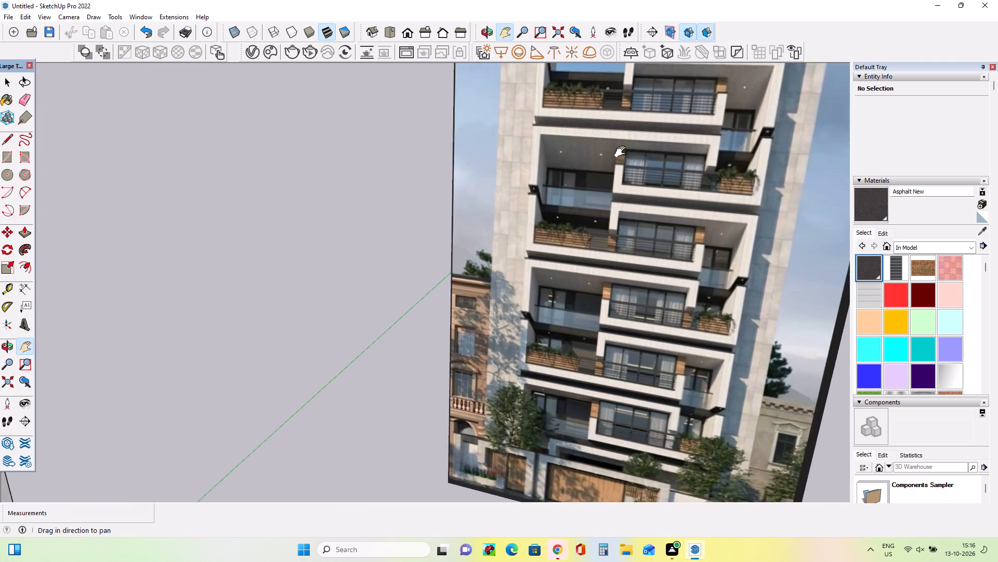
scroll(622, 152, "up", 2)
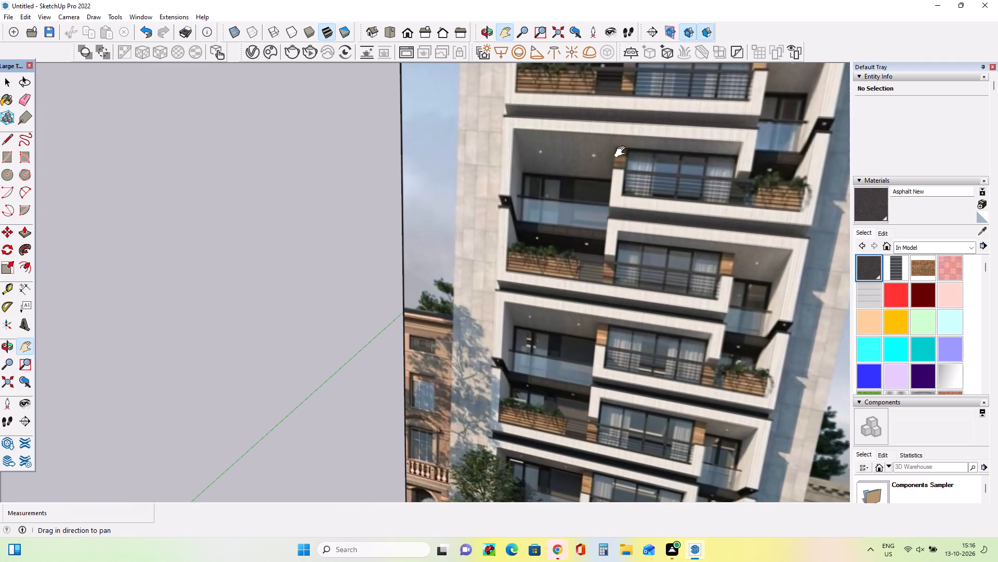
scroll(622, 152, "down", 4)
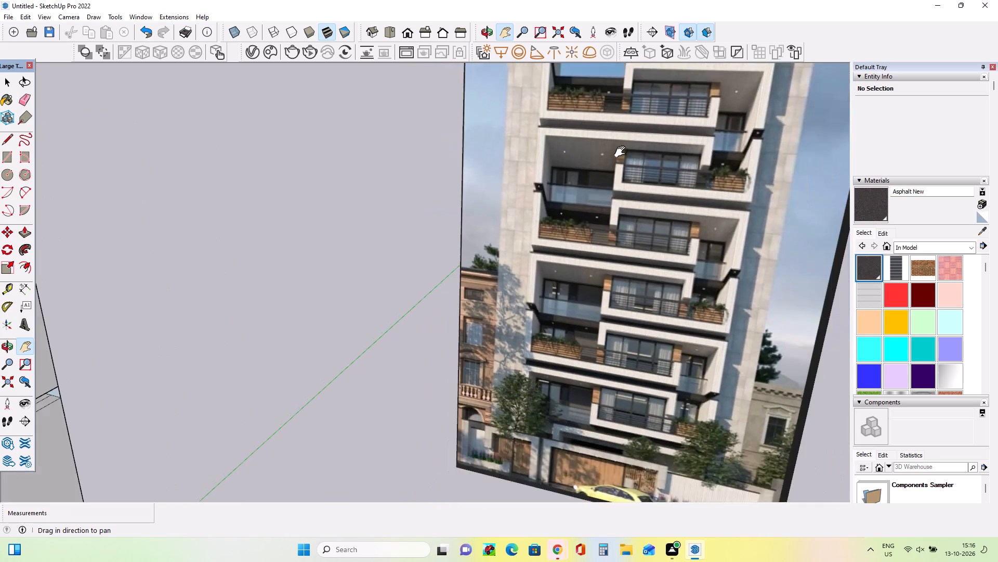
scroll(622, 152, "down", 8)
scroll(657, 126, "up", 2)
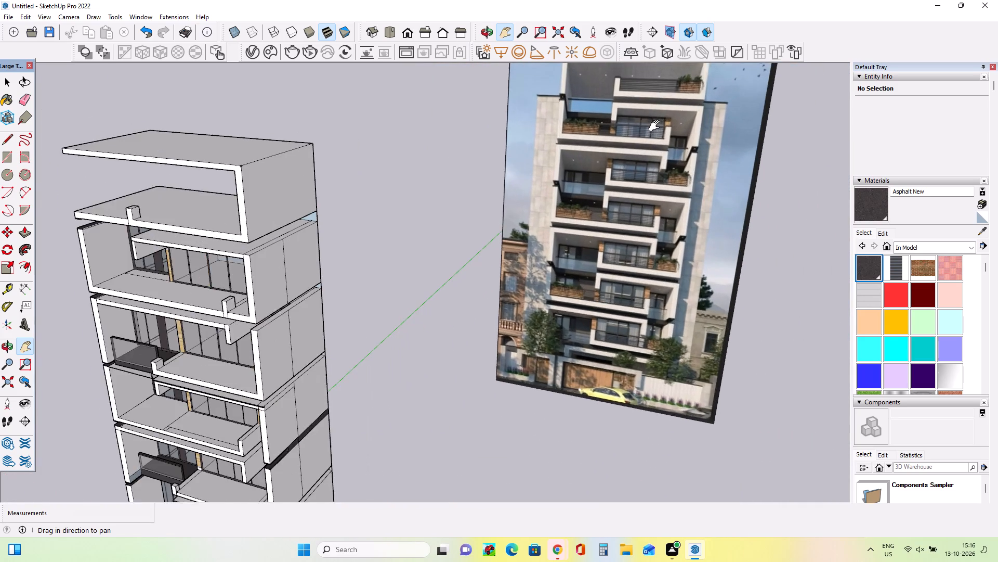
scroll(656, 126, "up", 6)
scroll(656, 126, "down", 8)
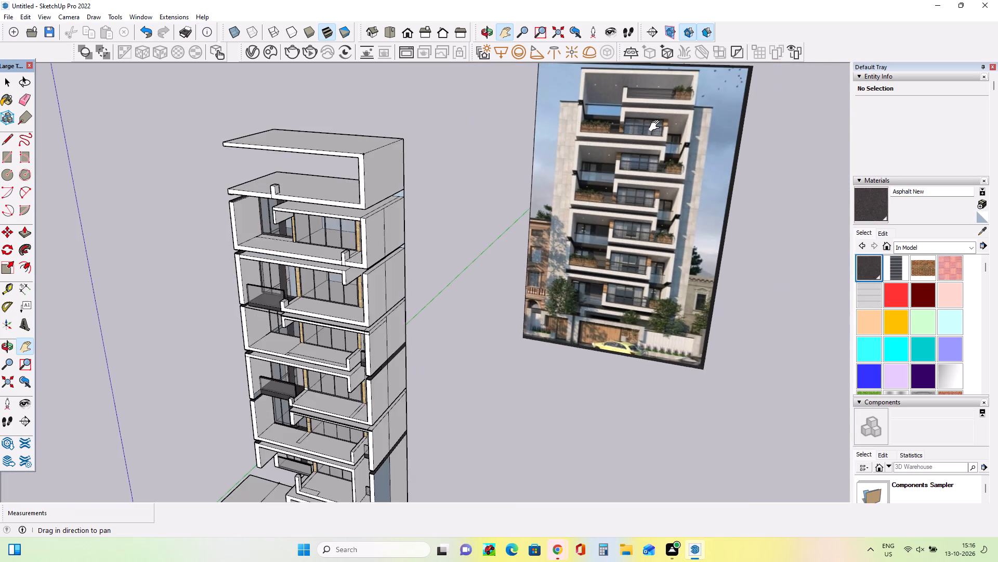
scroll(656, 126, "down", 3)
scroll(422, 214, "up", 7)
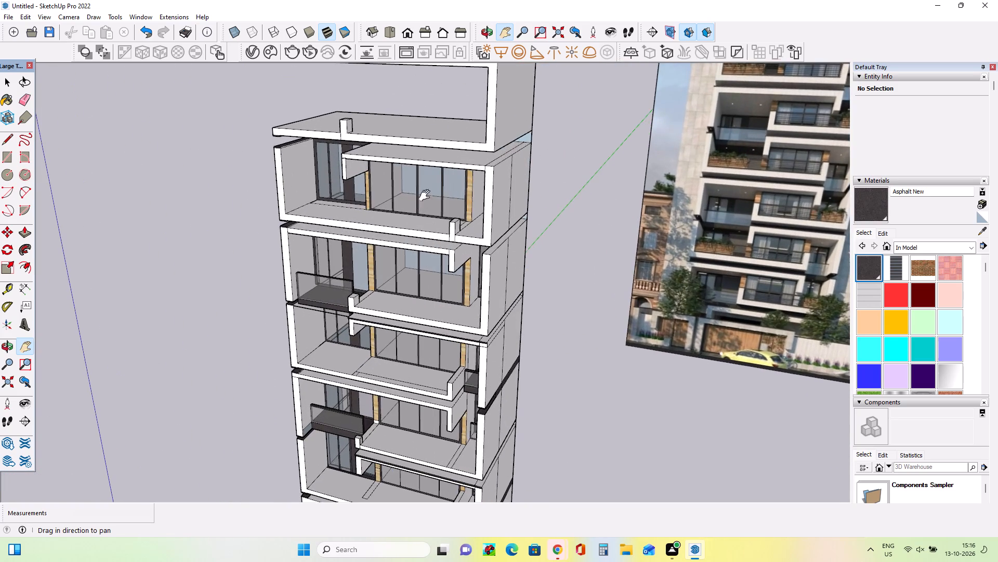
Draw a short horizontal guide line inward from the top inner front corner of the shortened side wall on the upper floor.
middle_click_drag(435, 184, 456, 163)
scroll(497, 243, "up", 5)
middle_click_drag(508, 254, 509, 250)
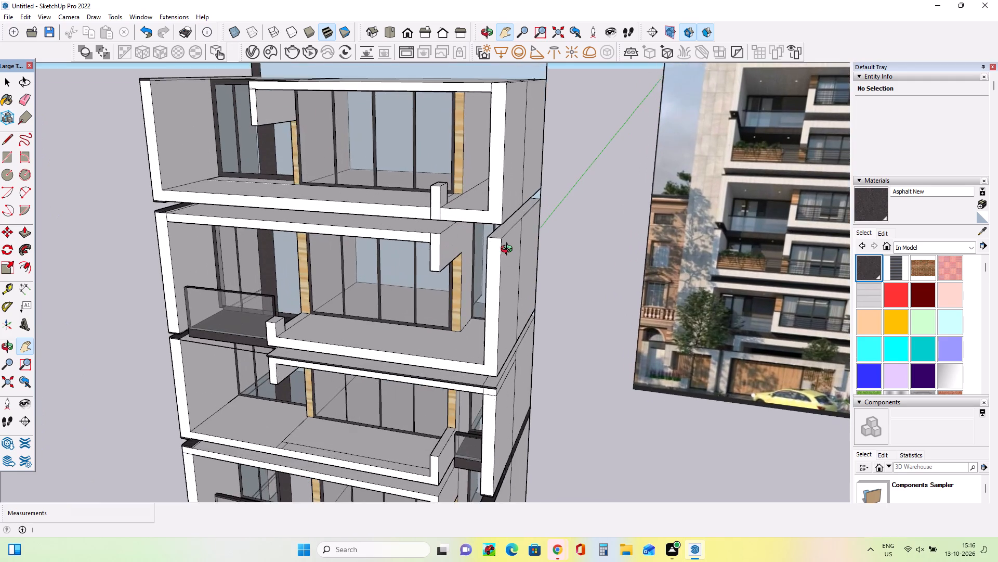
middle_click_drag(509, 250, 511, 239)
scroll(535, 219, "up", 3)
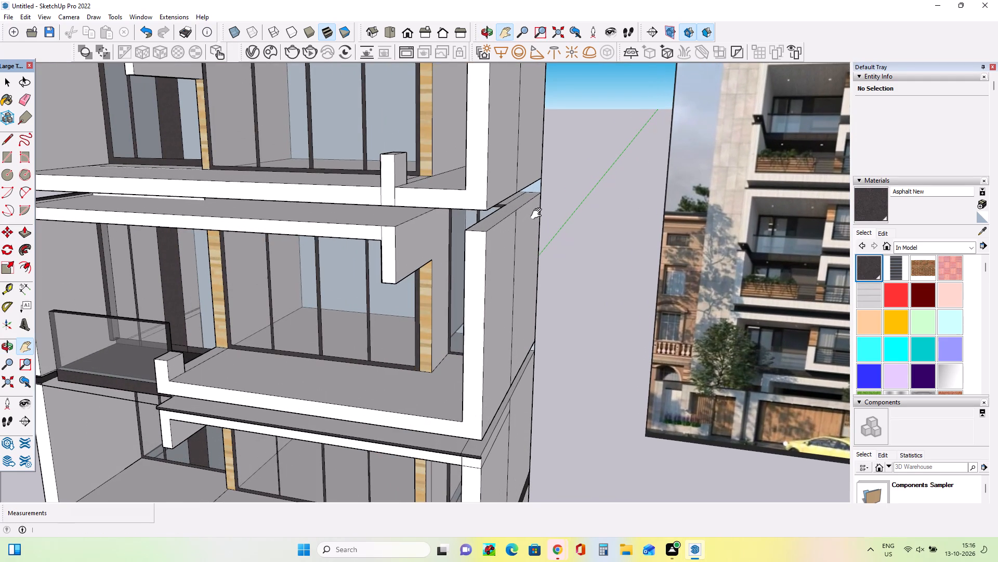
scroll(529, 209, "up", 2)
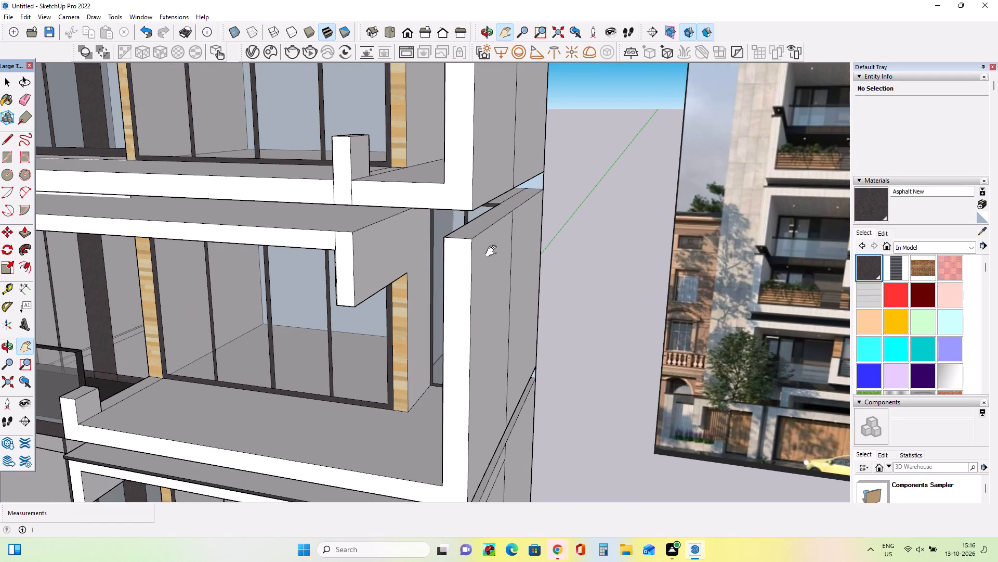
left_click(8, 141)
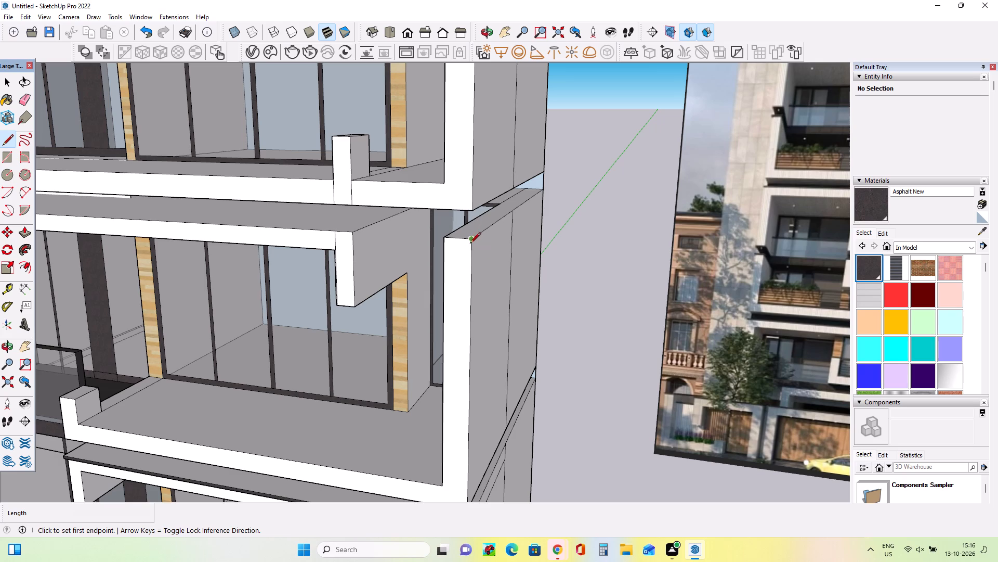
left_click(445, 240)
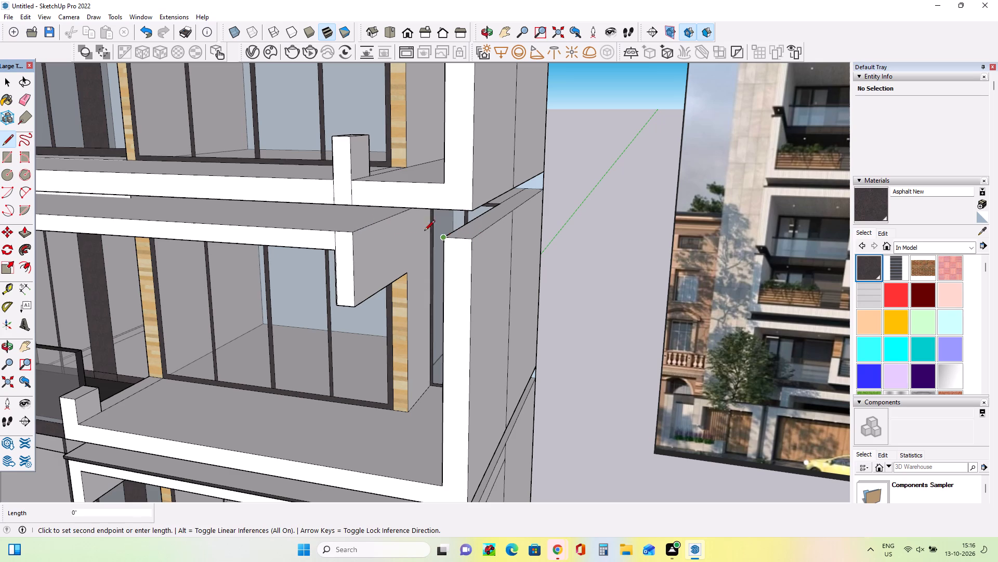
left_click(388, 236)
middle_click_drag(479, 265, 515, 266)
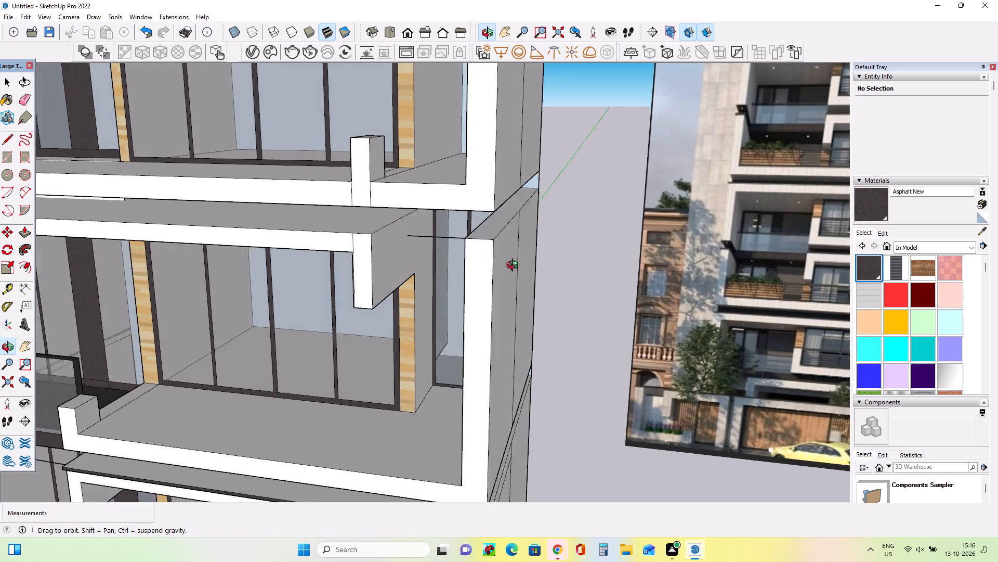
middle_click_drag(515, 266, 545, 265)
key("space")
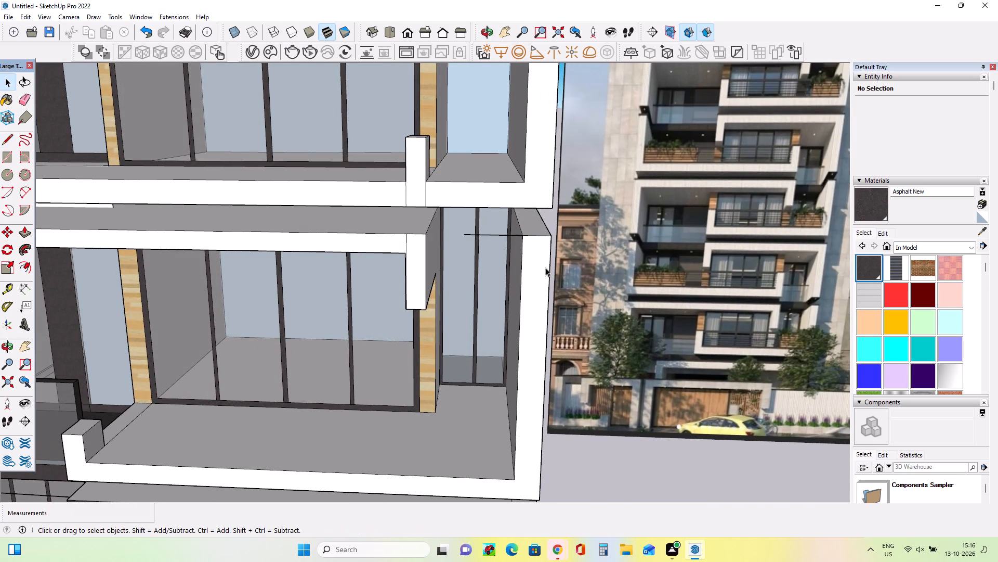
Push/Pull the side wall's top face up about 1' 1 1/16" to meet the floor frame above.
middle_click_drag(546, 267, 522, 256)
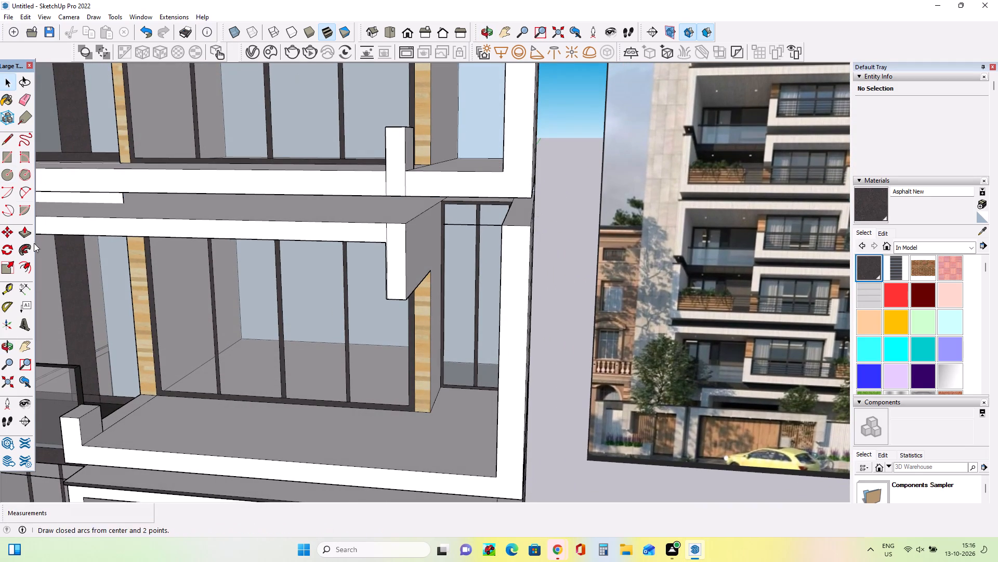
left_click(25, 231)
middle_click_drag(523, 203, 493, 206)
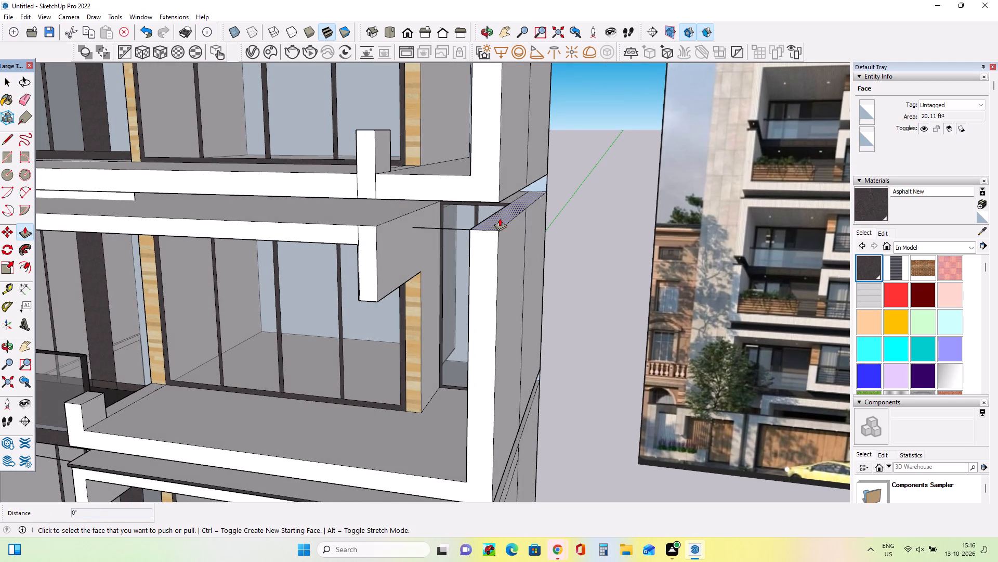
left_click(500, 218)
left_click(499, 191)
middle_click_drag(514, 228, 498, 231)
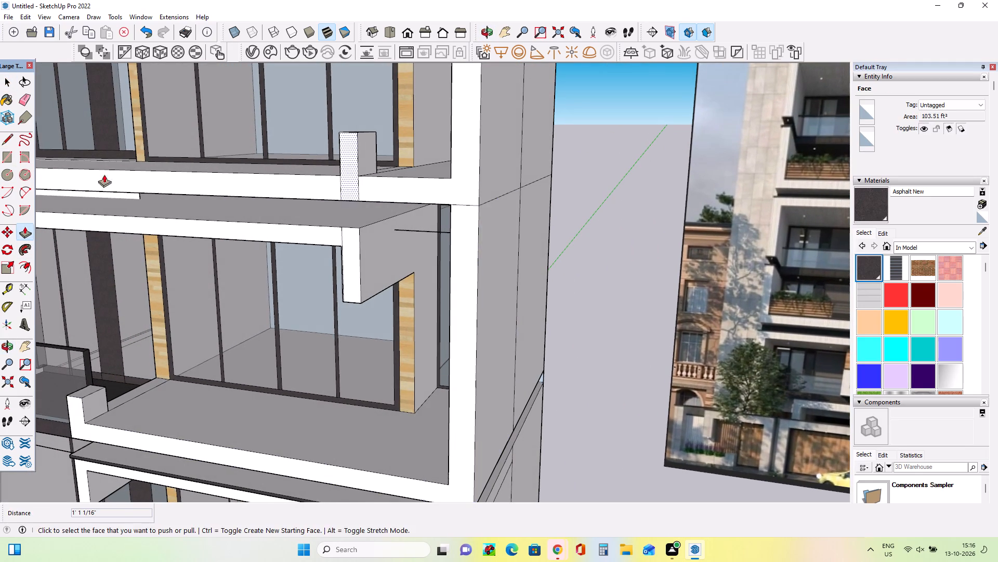
Draw a horizontal line about 1' 1 7/16" long across the side wall's front face, from the guide line's end to the outer edge.
left_click(12, 135)
left_click(451, 236)
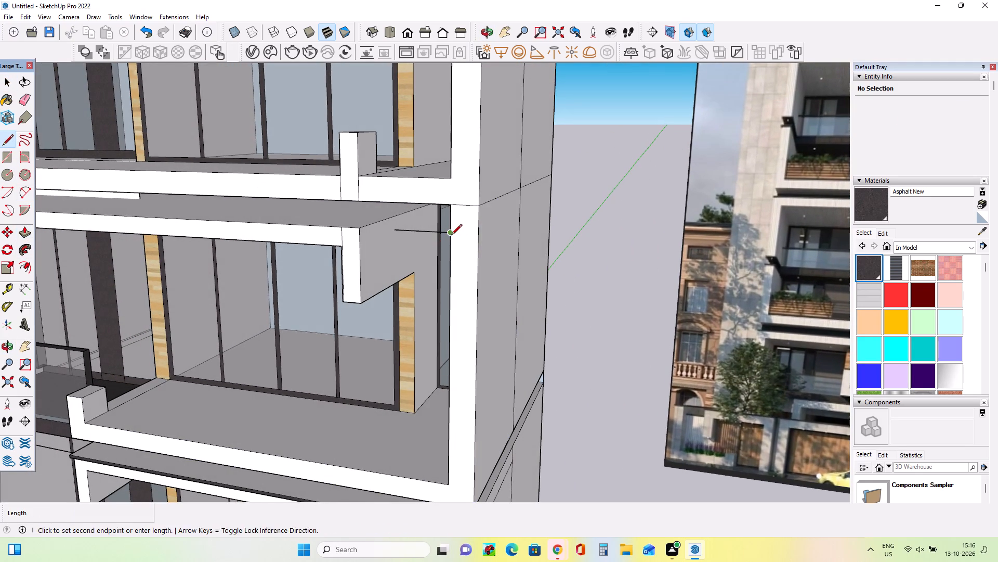
left_click(477, 236)
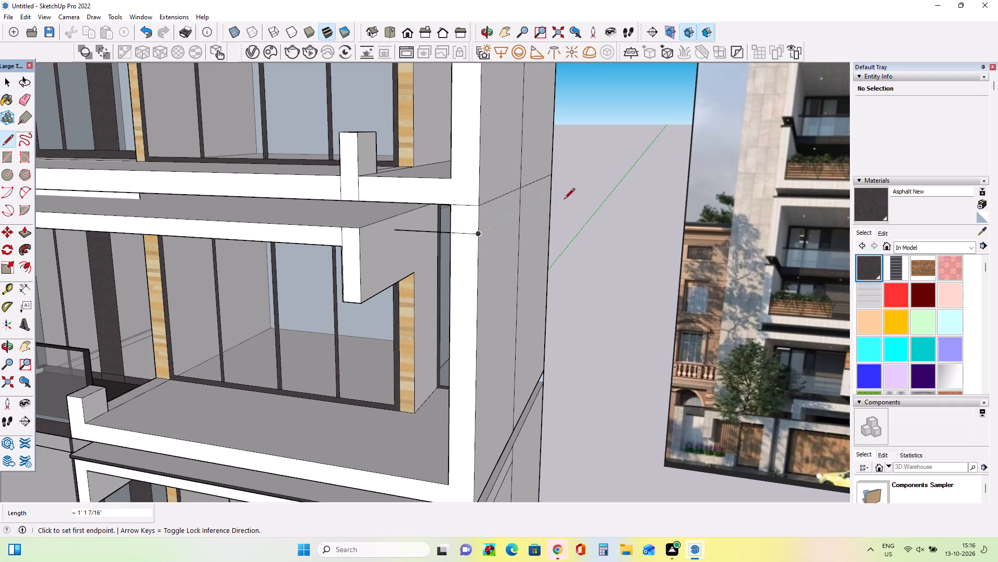
Draw a line about 17' 11 11/16" long across the side wall's outer face, from its rear edge to the front line's end.
left_click(553, 198)
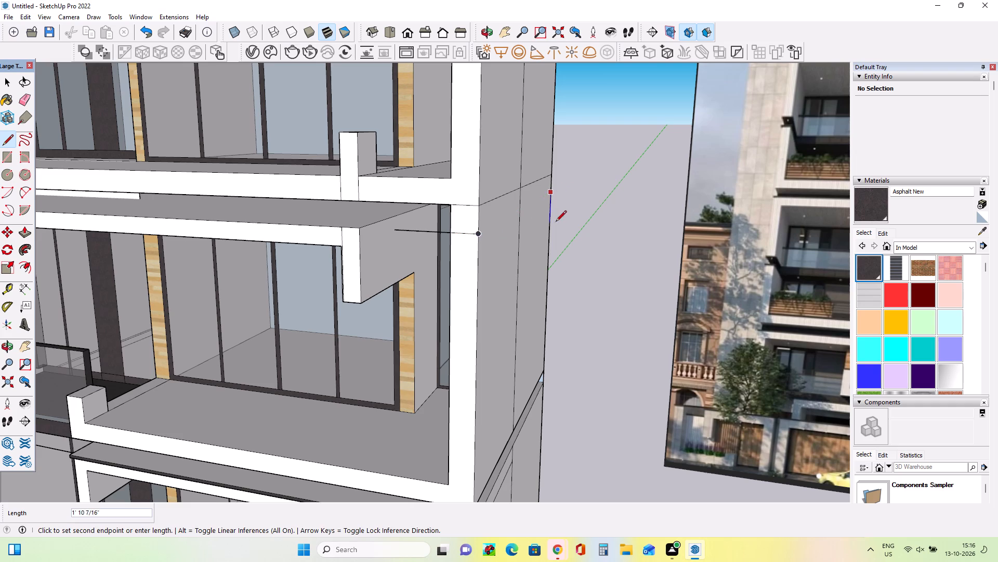
middle_click_drag(549, 202, 499, 210)
left_click(405, 249)
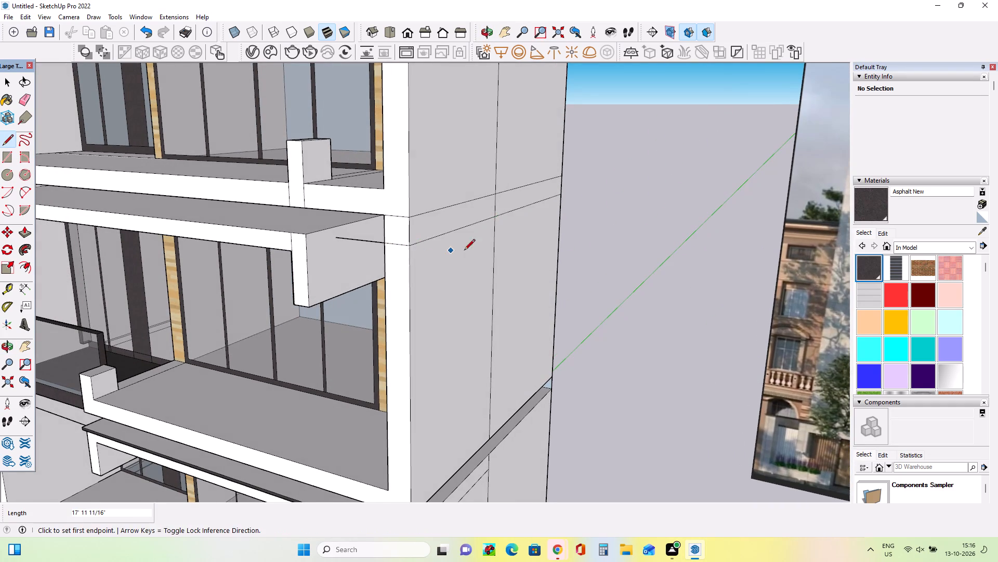
Paint the side wall's band between the two floors with Asphalt New on both outer side segments and the front face.
middle_click_drag(464, 251, 491, 251)
left_click(870, 262)
left_click(466, 222)
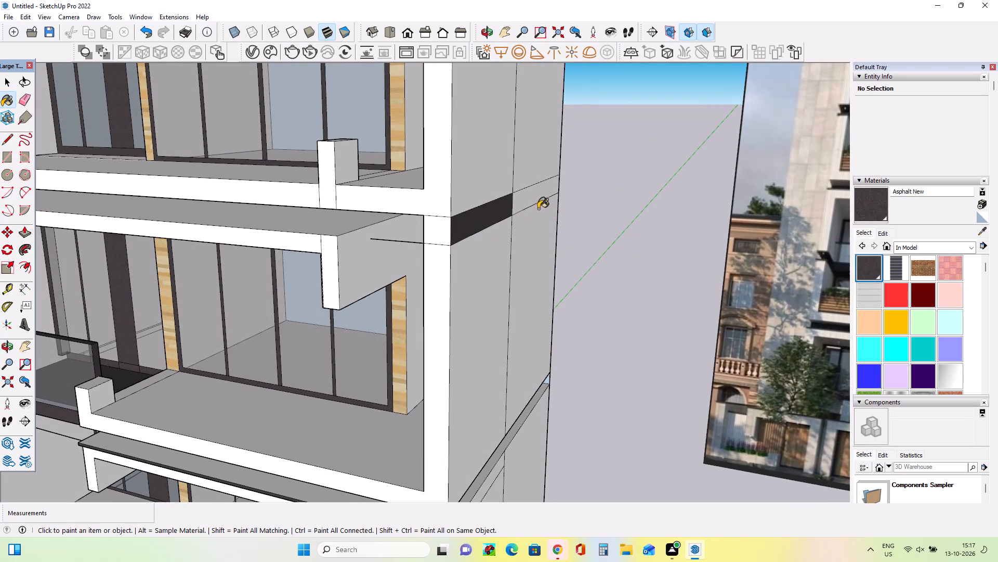
left_click(545, 198)
left_click(533, 203)
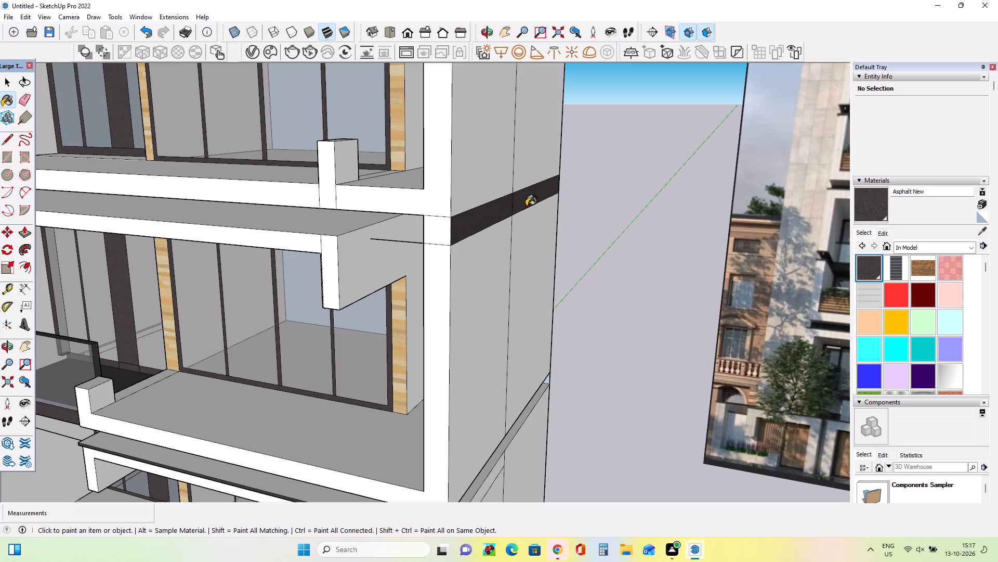
left_click(430, 231)
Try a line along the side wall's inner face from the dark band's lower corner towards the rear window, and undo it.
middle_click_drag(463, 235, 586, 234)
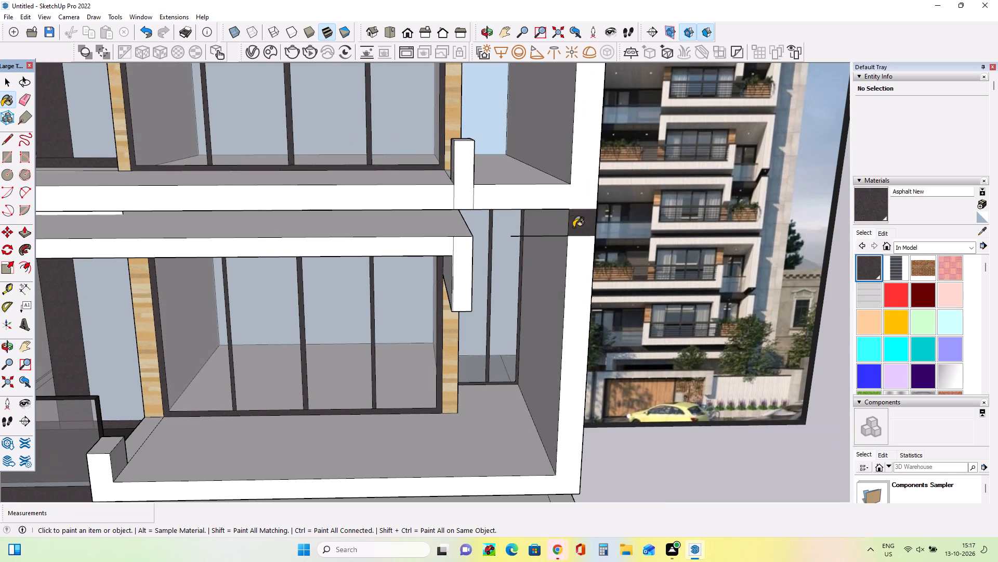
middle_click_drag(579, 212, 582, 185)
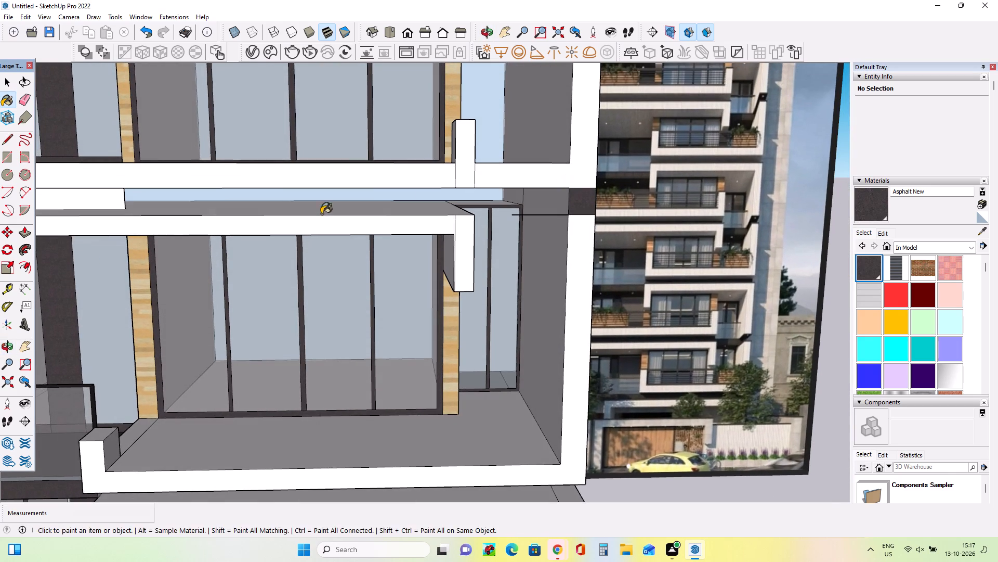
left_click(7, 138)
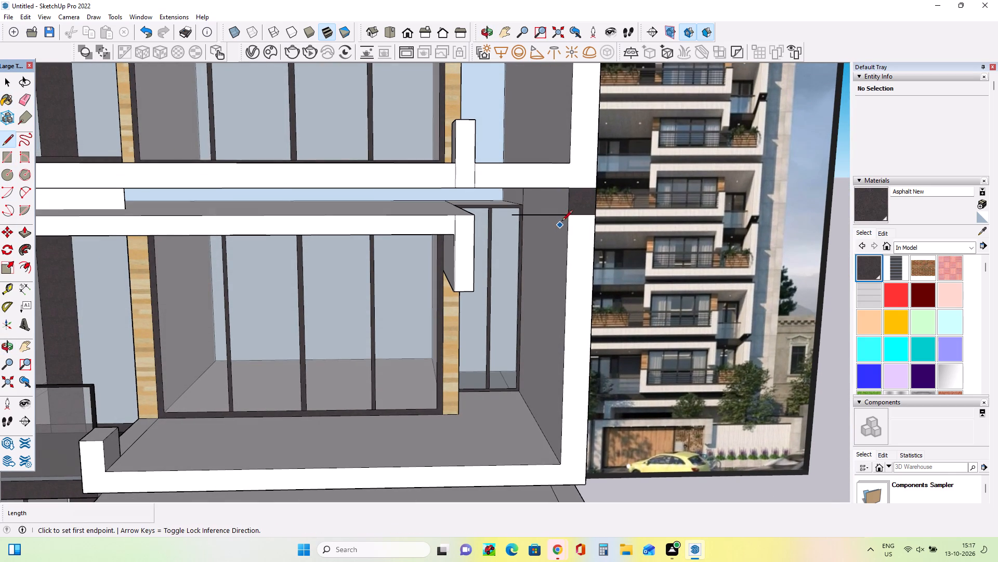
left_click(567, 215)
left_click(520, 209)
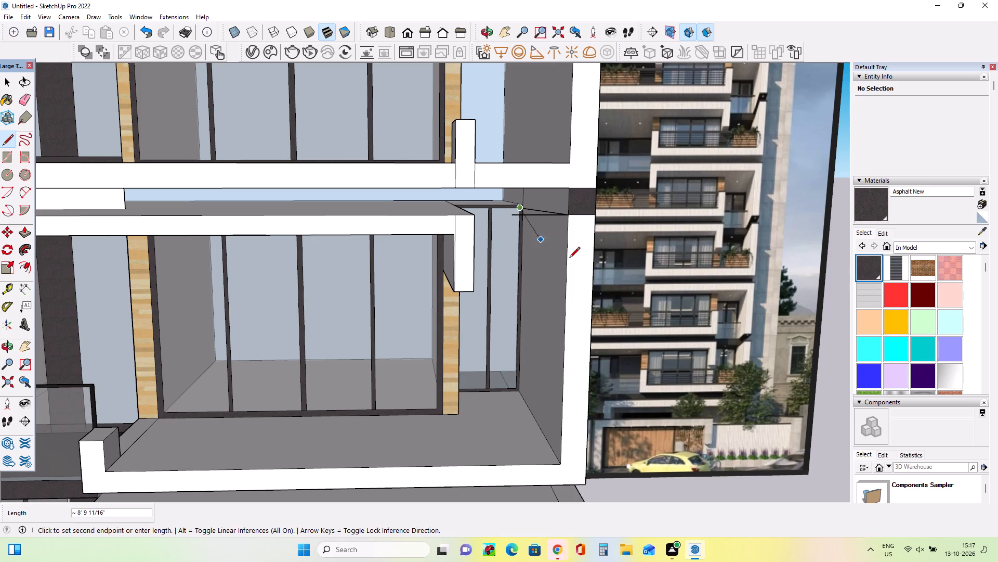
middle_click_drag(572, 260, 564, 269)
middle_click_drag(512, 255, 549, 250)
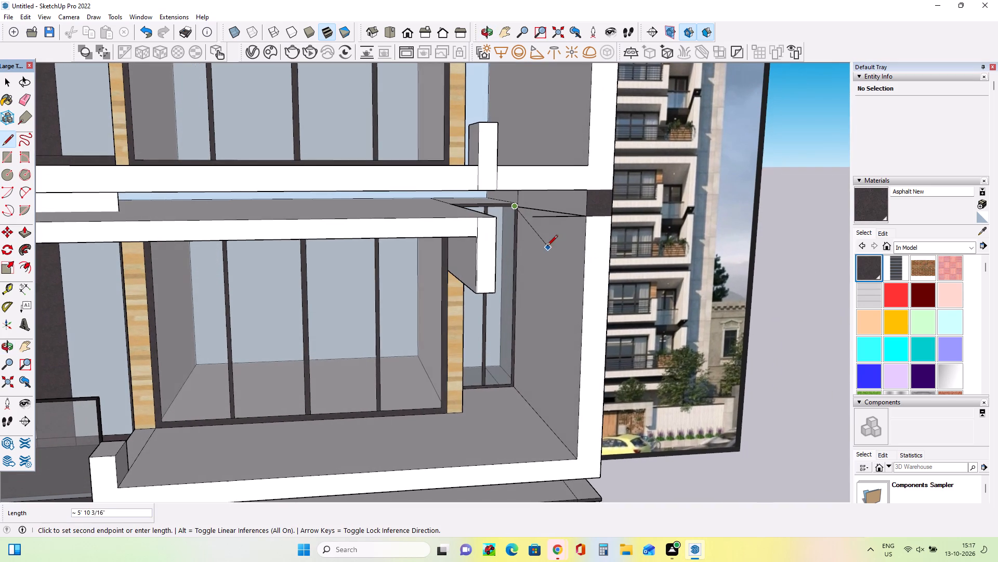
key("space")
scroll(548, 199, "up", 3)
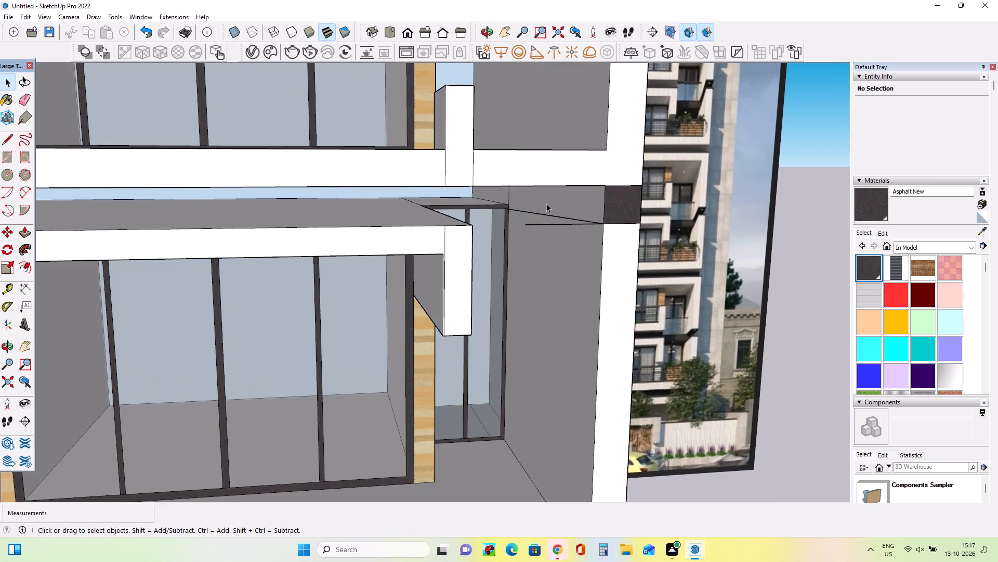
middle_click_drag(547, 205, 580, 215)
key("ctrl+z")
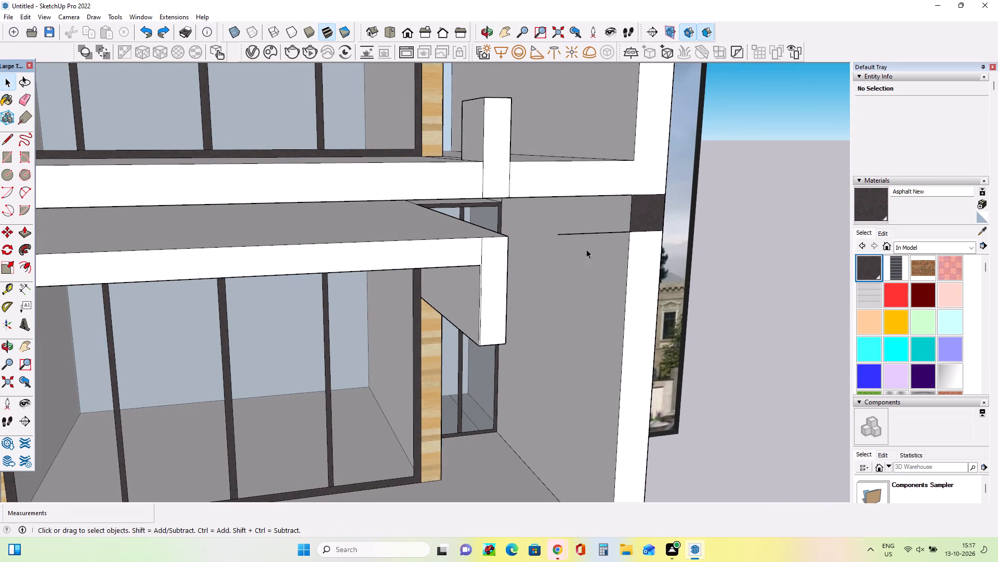
Draw a line about 10' 5 1/8" long along the side wall's inner face, straight back from the dark band's lower corner.
left_click(6, 142)
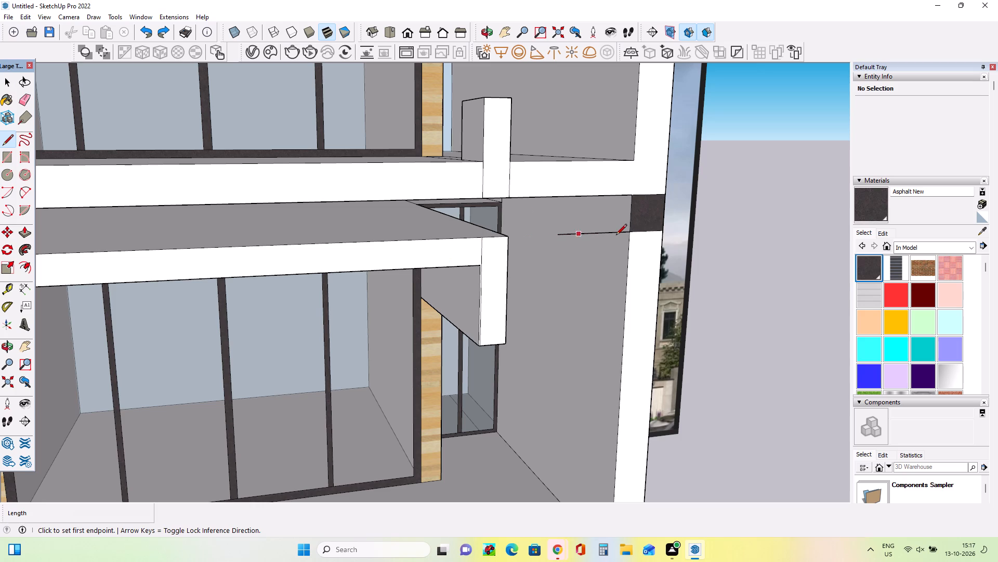
left_click(627, 234)
middle_click_drag(517, 220, 504, 195)
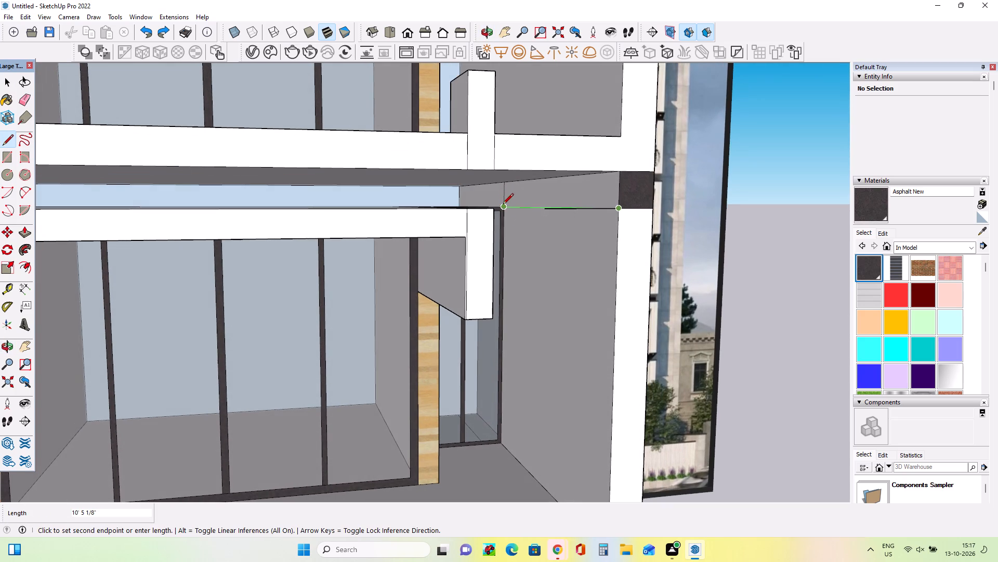
left_click(503, 205)
Paint the strip above the new line on the side wall's inner face with Asphalt New.
middle_click(577, 246)
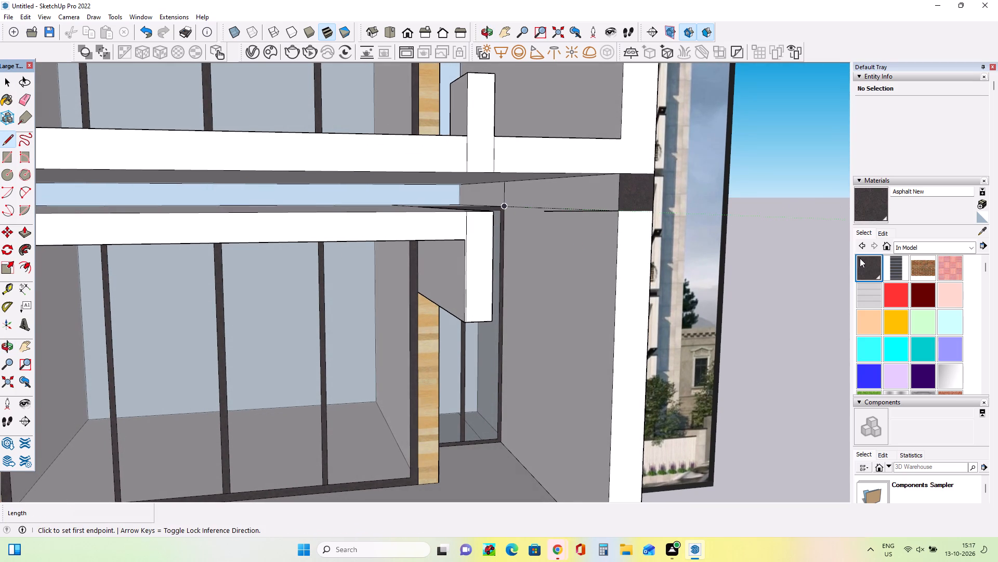
left_click(860, 258)
left_click(581, 196)
Erase the leftover short guide line projecting inward from the dark band's lower corner.
middle_click_drag(623, 261, 588, 267)
middle_click(576, 268)
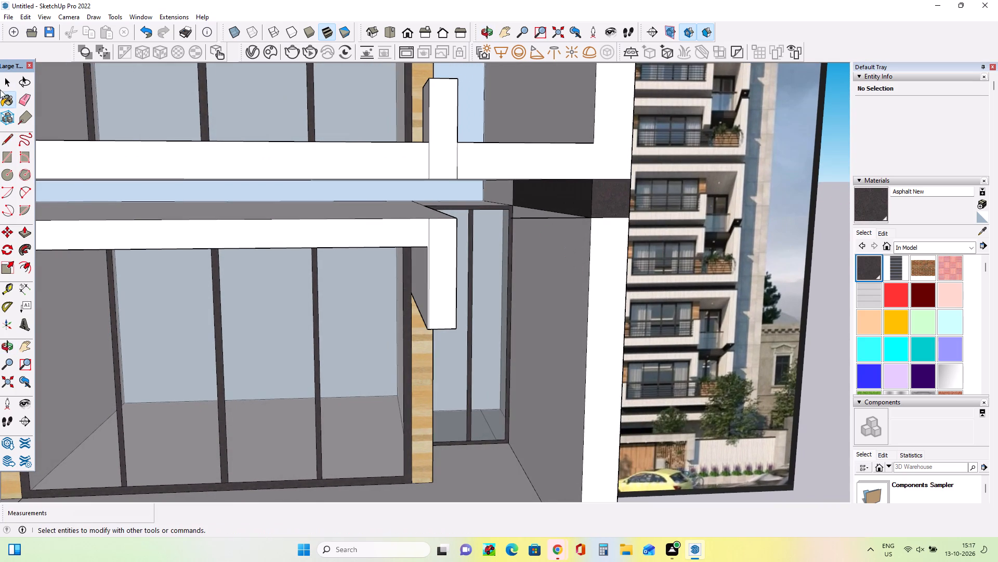
left_click(23, 98)
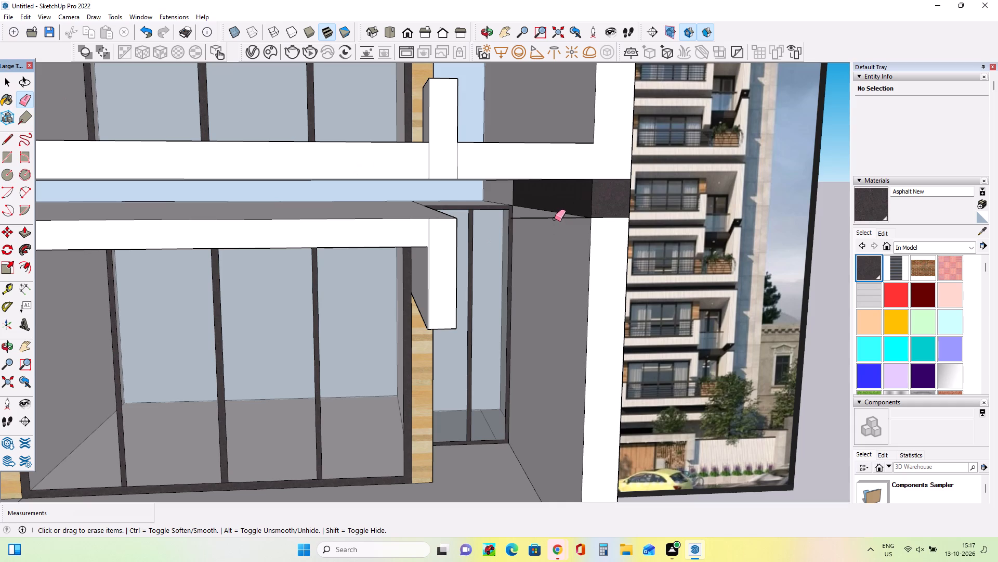
left_click(555, 219)
Draw two horizontal lines about 1' 1 7/16" long across the dark front face, just below its top and just above its bottom edge.
middle_click_drag(574, 245, 530, 254)
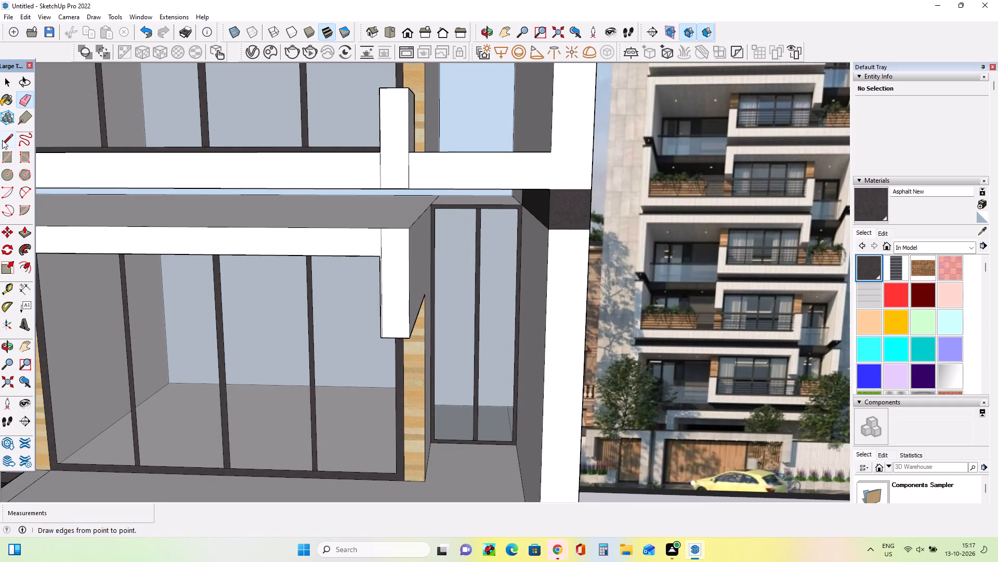
left_click(2, 140)
scroll(464, 220, "up", 6)
scroll(581, 215, "down", 6)
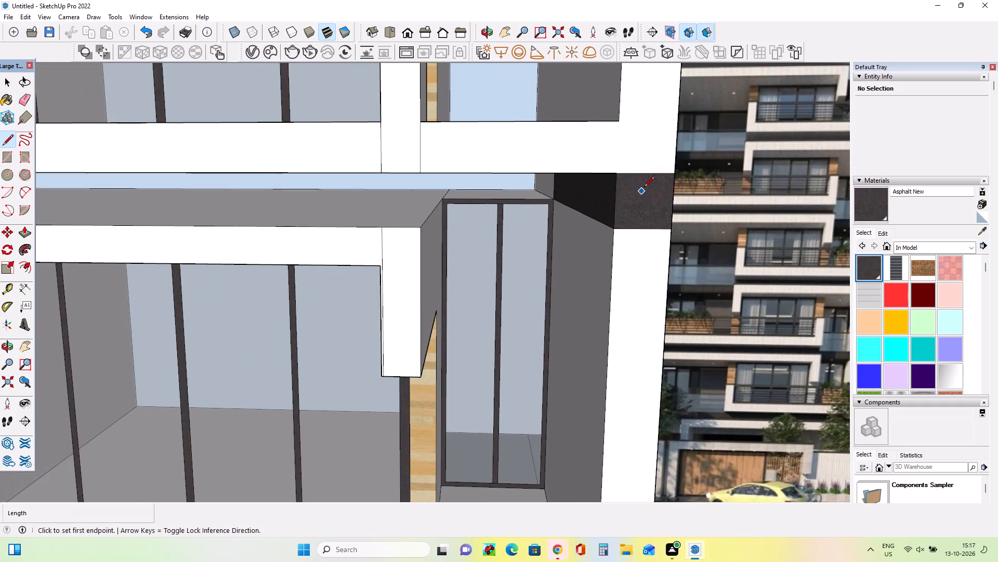
scroll(644, 187, "up", 7)
left_click(592, 172)
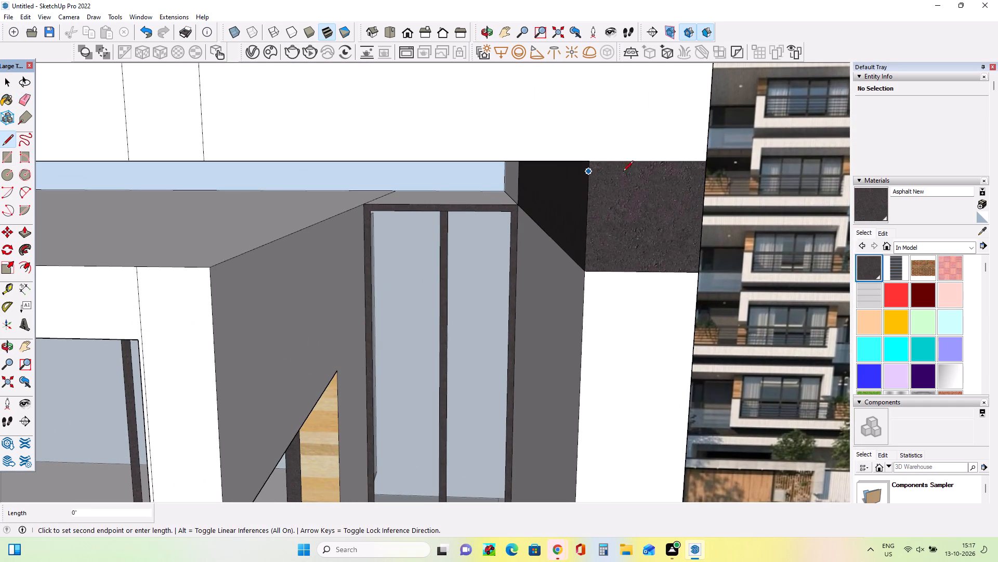
left_click(706, 175)
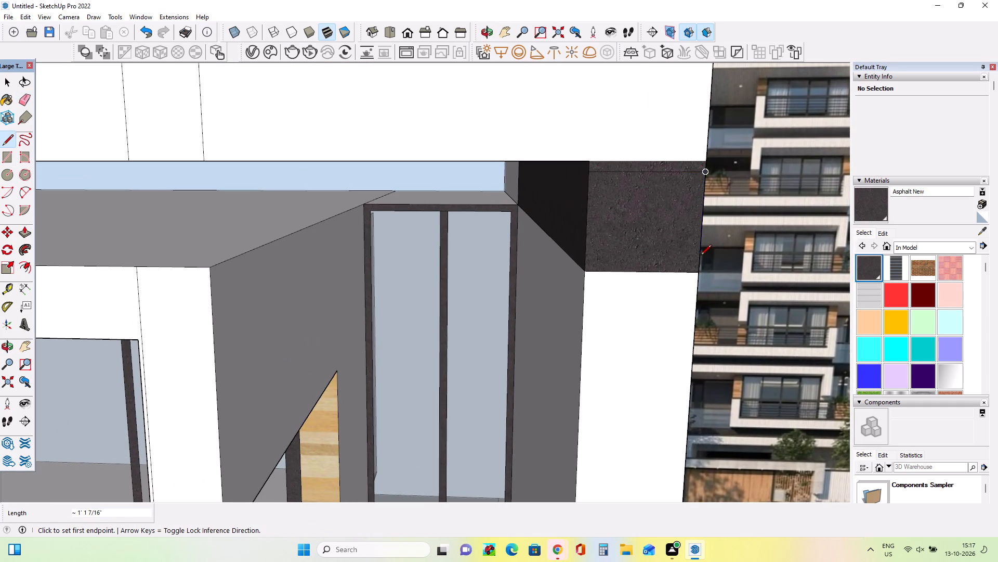
left_click(698, 263)
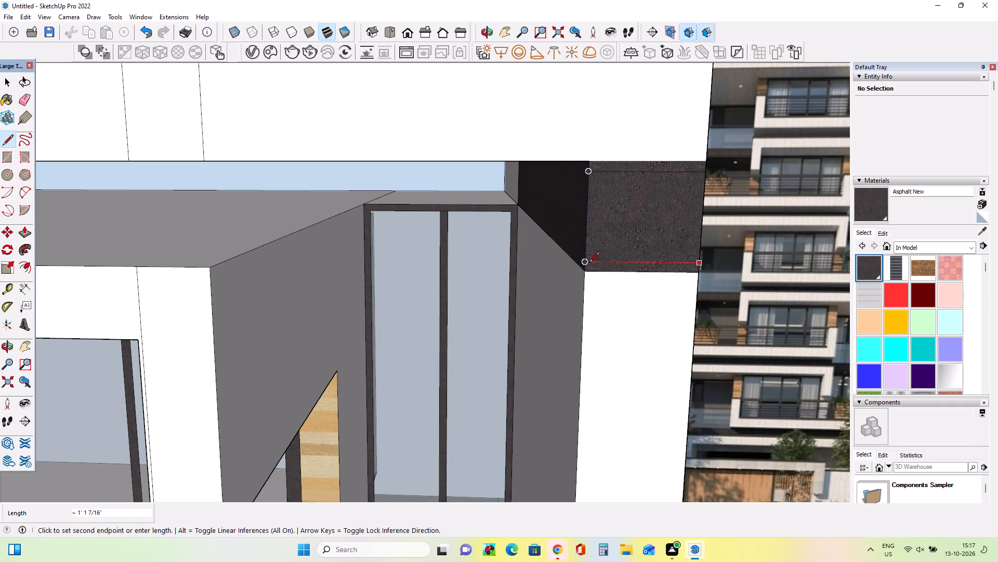
left_click(589, 263)
Push/Pull the dark front face between the two thin strips about 8' 1 1/4" inward to open a recess in the side wall.
scroll(513, 299, "down", 3)
left_click(27, 227)
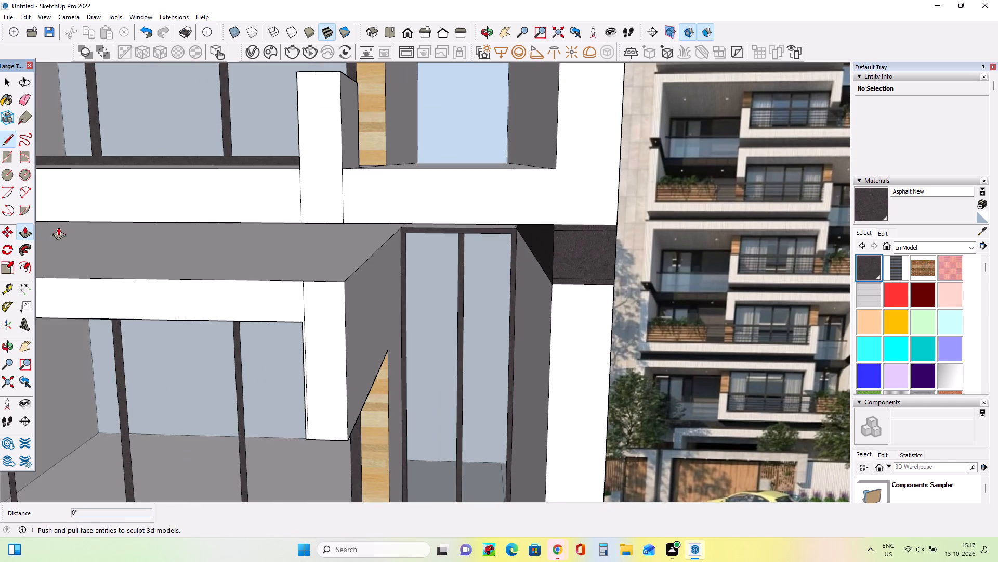
left_click(600, 239)
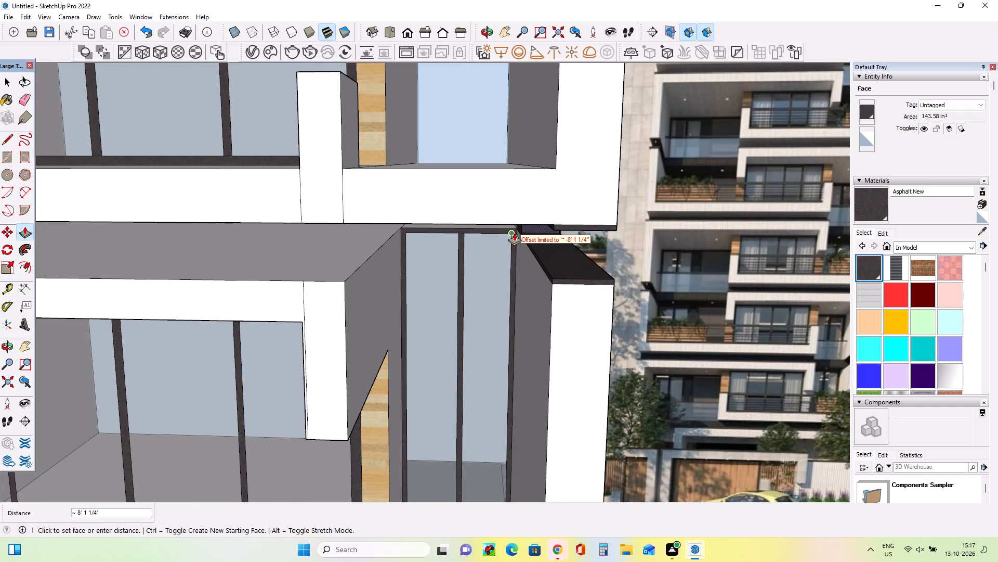
left_click(513, 228)
Push/Pull the recess's end face further back, ending with a push of about 7' 6 9/16" towards the side wall's rear.
middle_click_drag(588, 250, 482, 231)
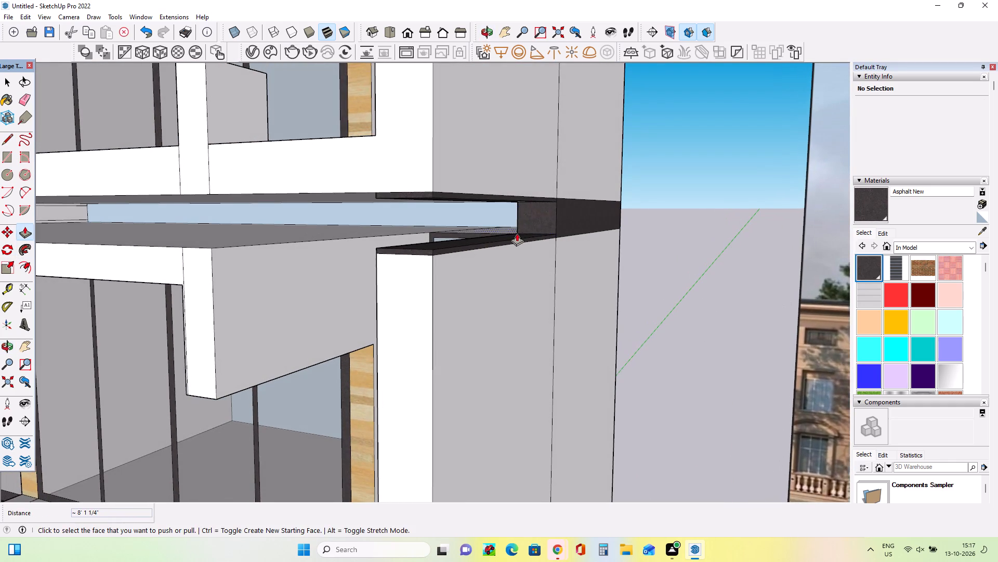
middle_click_drag(544, 236, 612, 235)
scroll(538, 254, "down", 1)
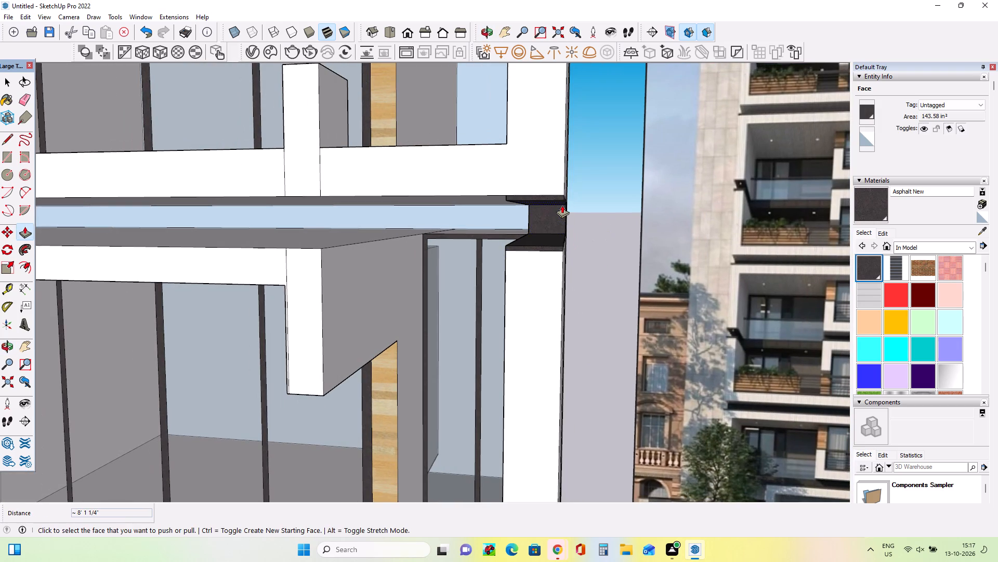
left_click(562, 209)
middle_click_drag(621, 234, 514, 265)
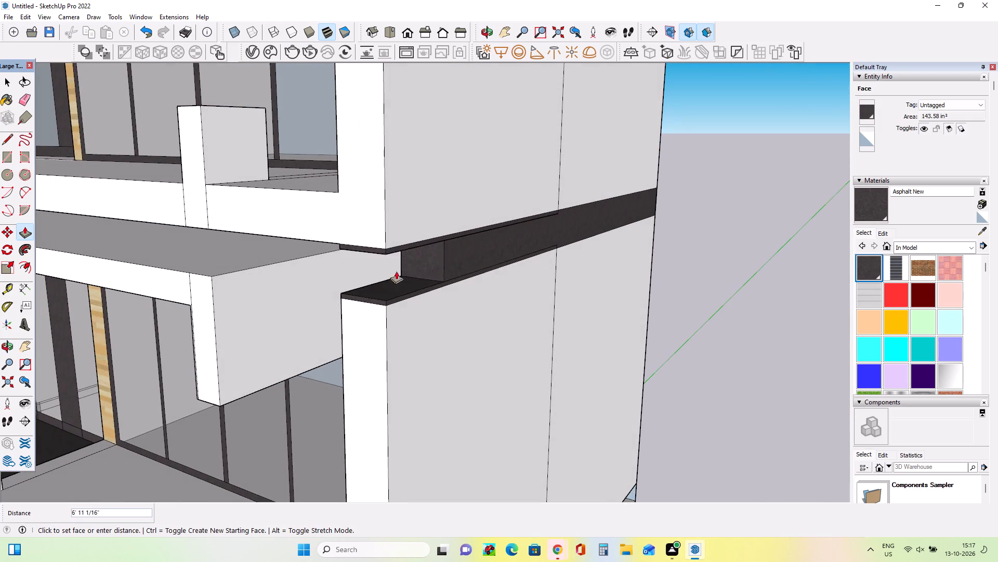
left_click(642, 190)
left_click(583, 226)
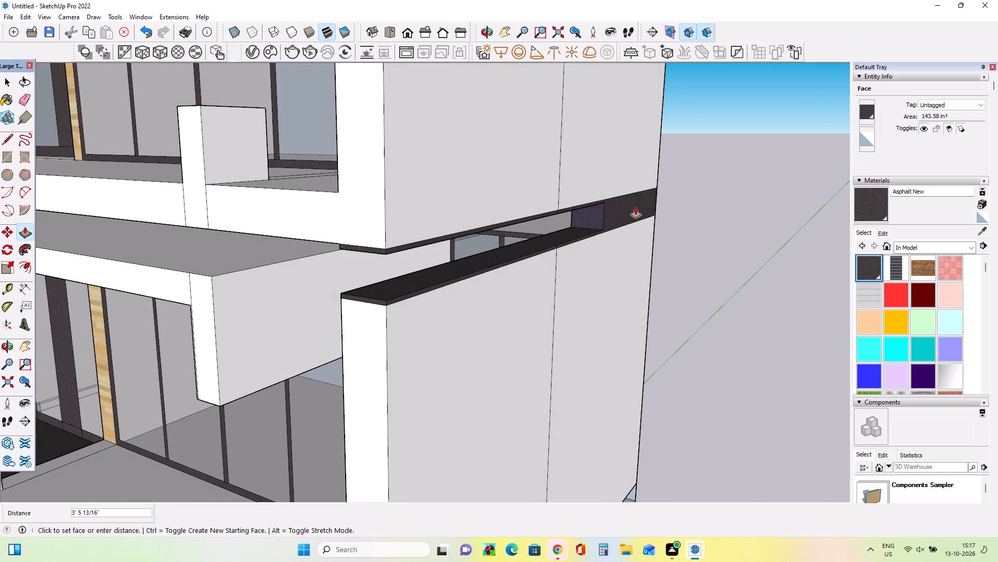
left_click(671, 199)
Examine the model's side wall joint and upper floors against the corresponding joints, balconies and top floors in the reference image.
middle_click_drag(664, 226, 734, 225)
scroll(625, 259, "down", 2)
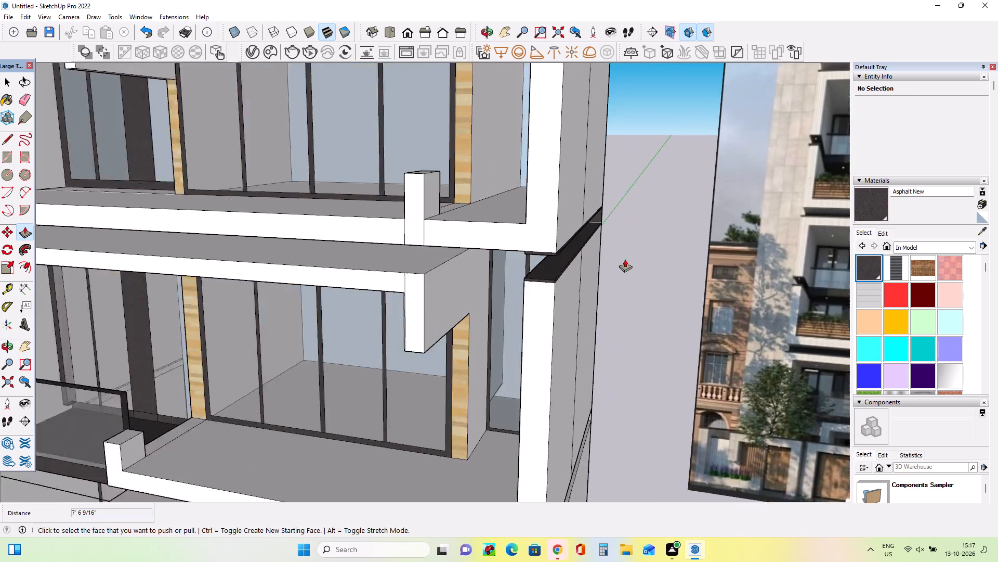
scroll(625, 259, "down", 1)
middle_click_drag(625, 259, 546, 263)
middle_click_drag(513, 277, 592, 257)
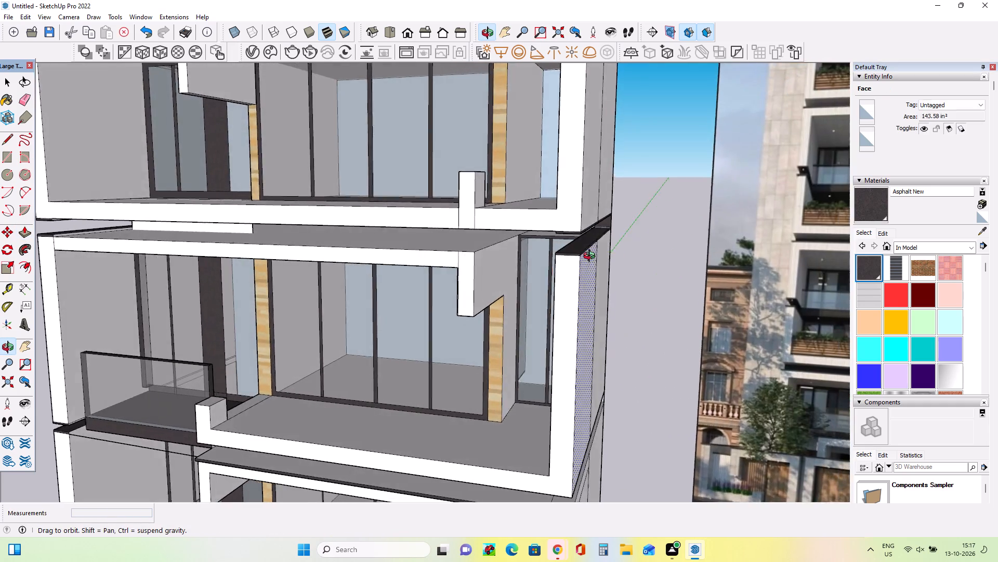
middle_click_drag(592, 257, 622, 252)
scroll(624, 252, "down", 7)
scroll(581, 243, "up", 8)
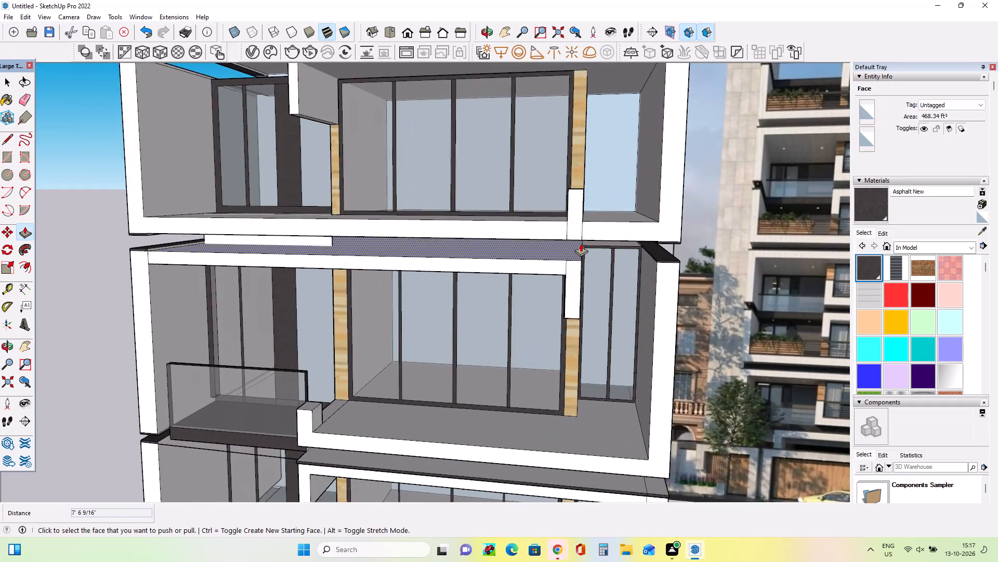
scroll(580, 246, "up", 2)
scroll(580, 246, "down", 5)
middle_click_drag(574, 285, 576, 277)
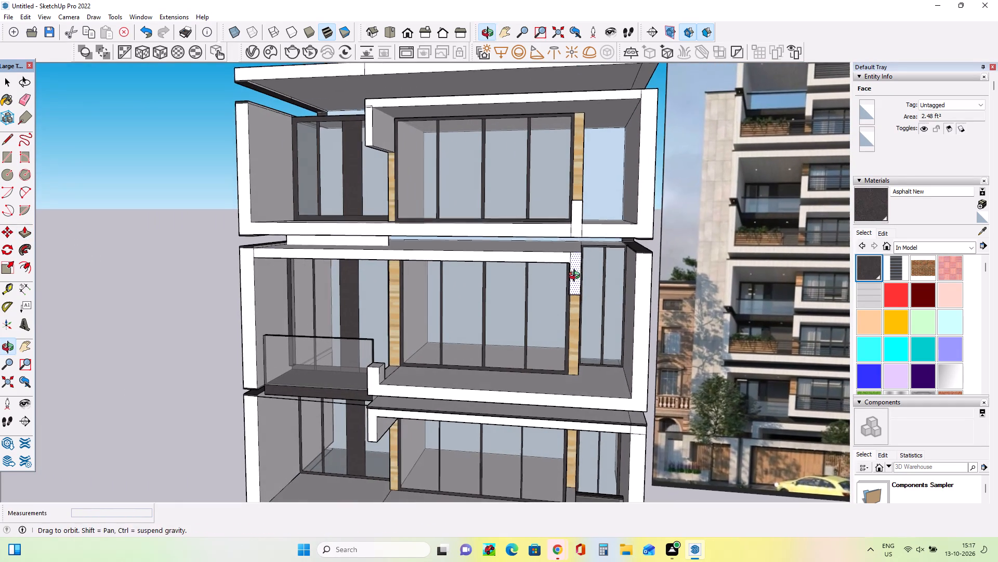
middle_click_drag(576, 277, 577, 275)
scroll(551, 392, "down", 2)
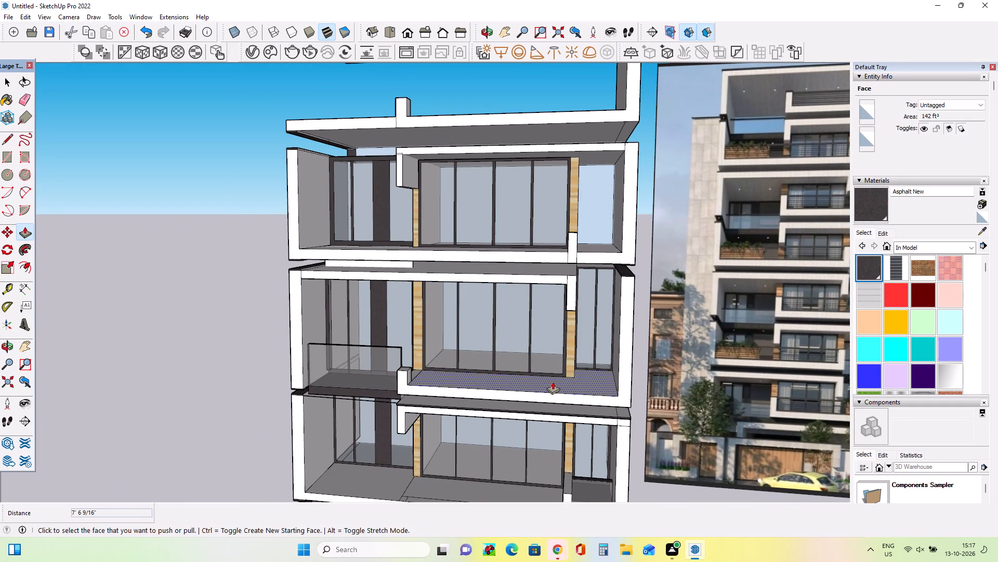
scroll(554, 379, "up", 1)
scroll(554, 378, "down", 6)
scroll(833, 177, "up", 9)
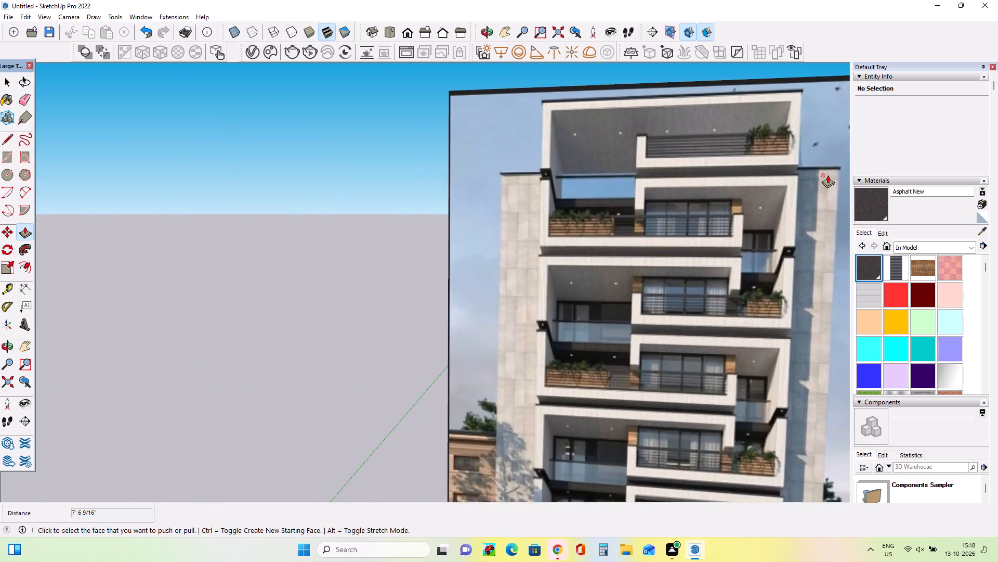
scroll(828, 175, "up", 4)
scroll(828, 175, "down", 11)
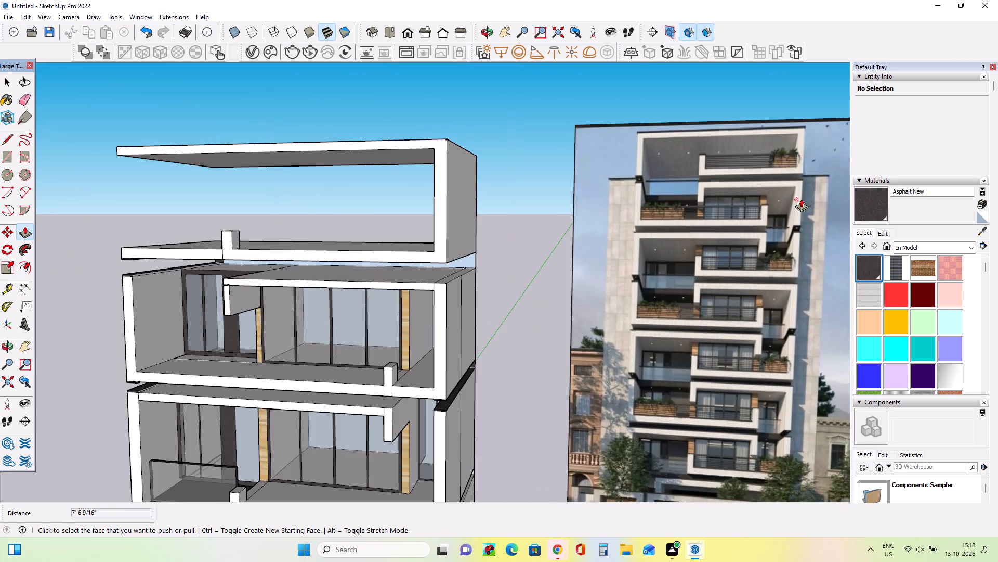
scroll(801, 199, "down", 2)
scroll(516, 266, "up", 4)
middle_click_drag(516, 266, 536, 258)
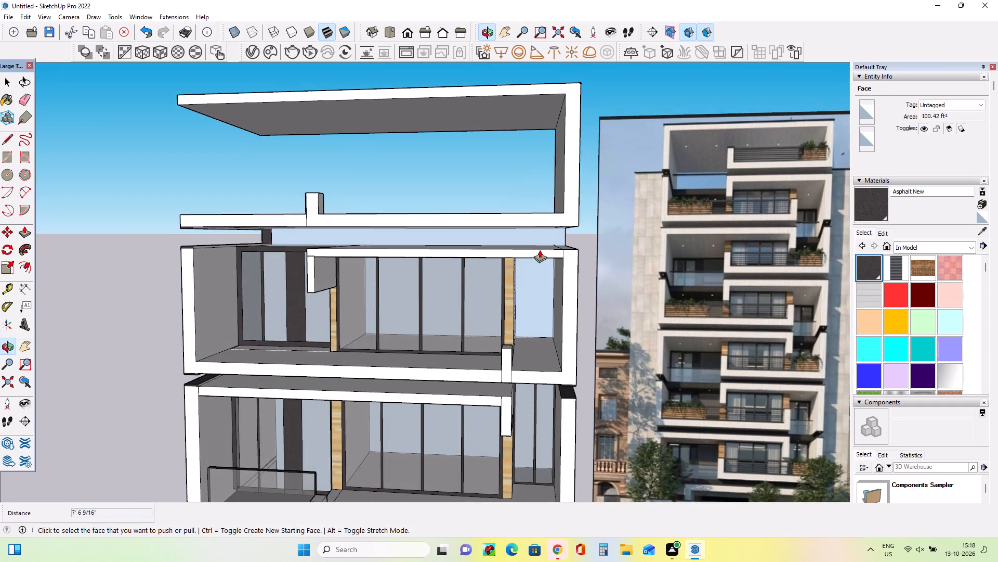
Erase the leftover edges across the corners of the front frame on the uppermost glazed floor.
scroll(567, 248, "up", 4)
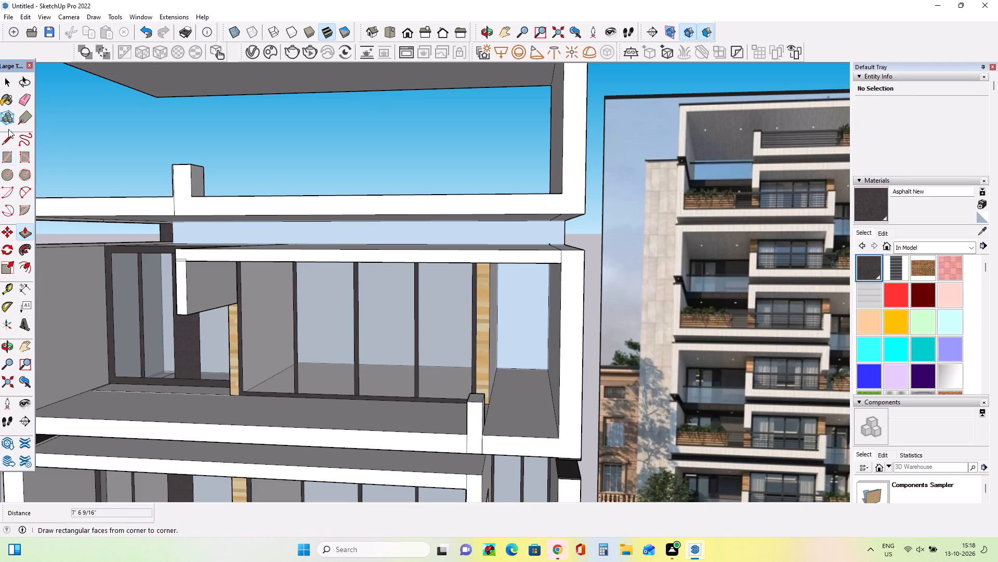
left_click(30, 90)
left_click(31, 99)
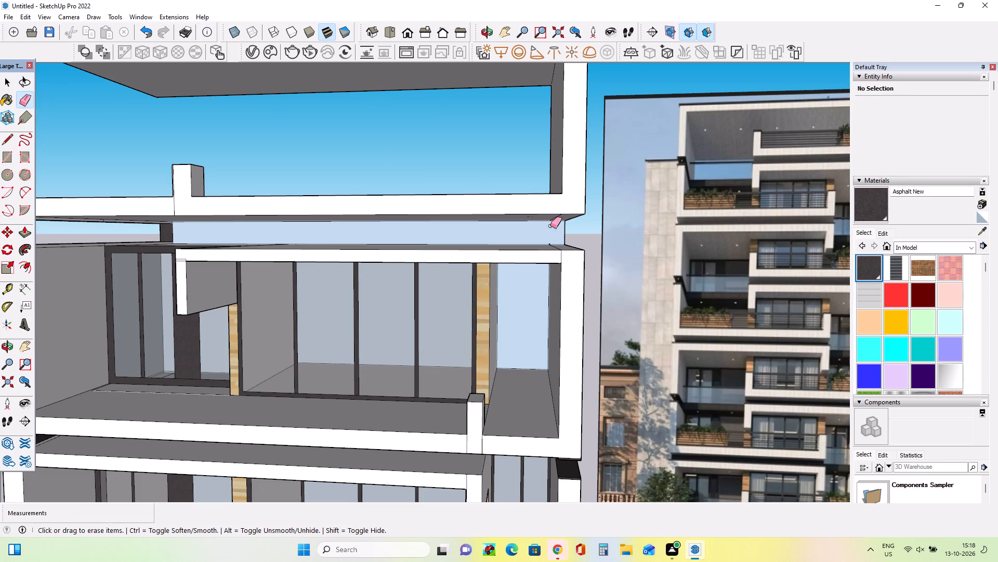
scroll(593, 264, "up", 4)
left_click(522, 250)
scroll(558, 262, "down", 3)
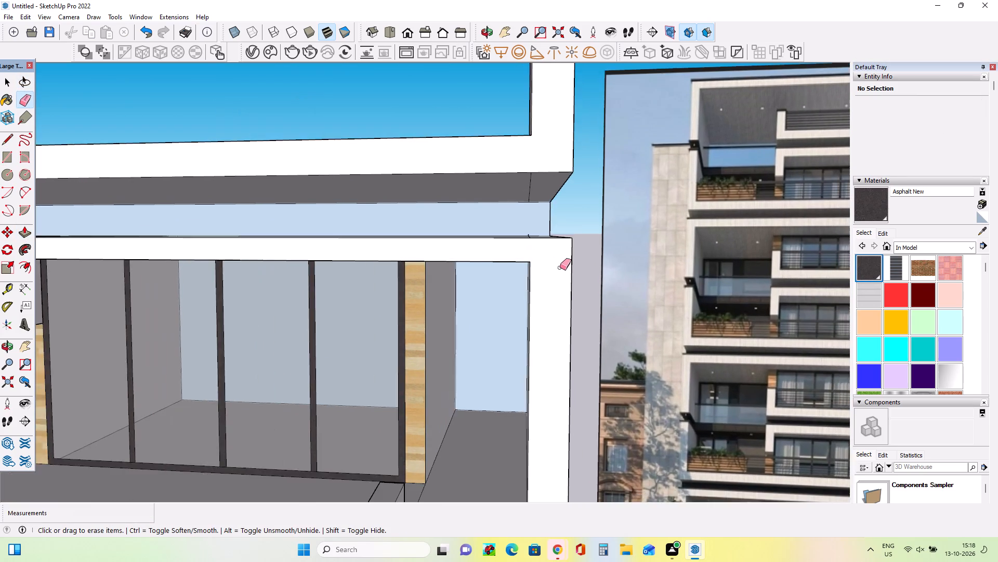
scroll(560, 267, "down", 7)
scroll(166, 276, "up", 8)
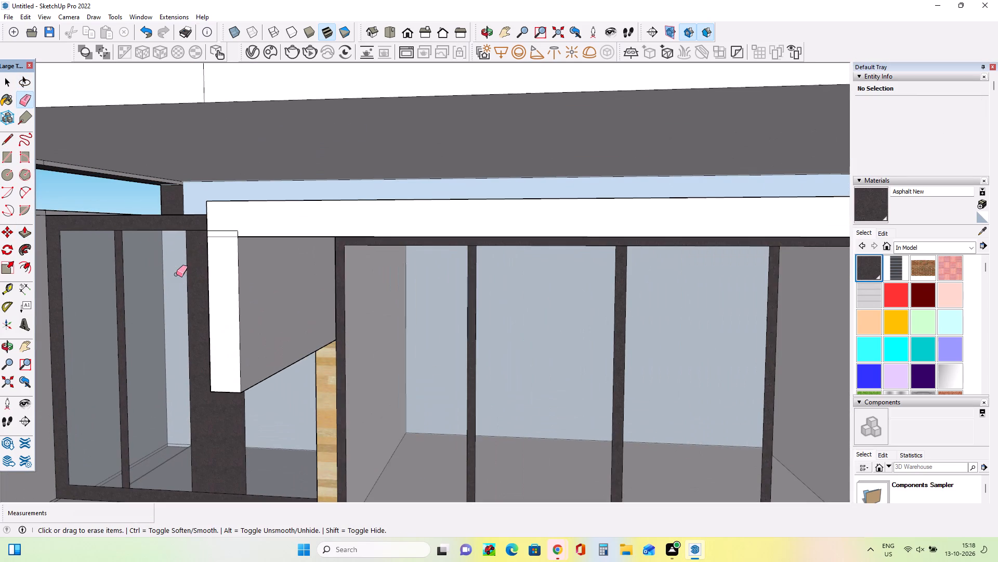
left_click_drag(222, 231, 221, 240)
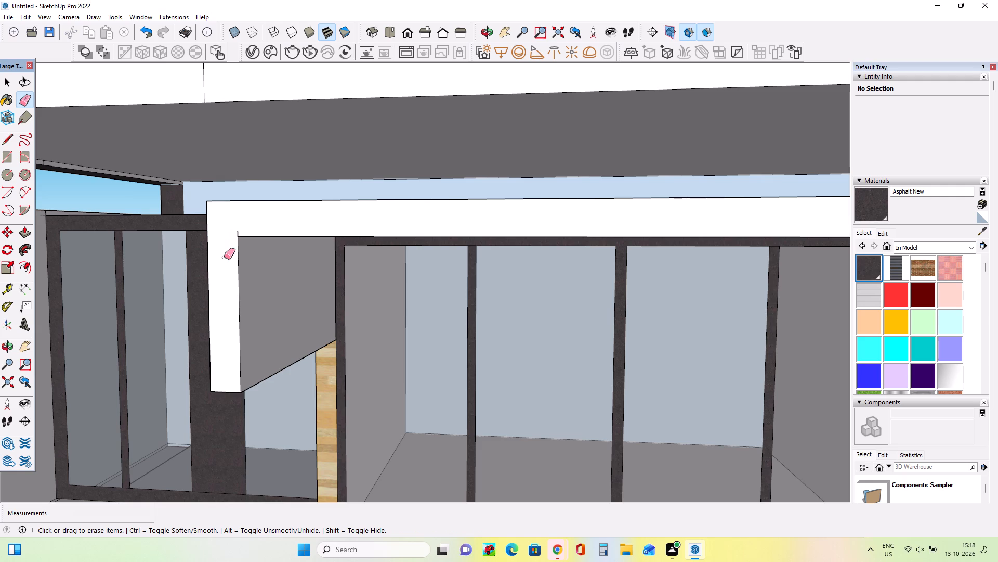
left_click(239, 235)
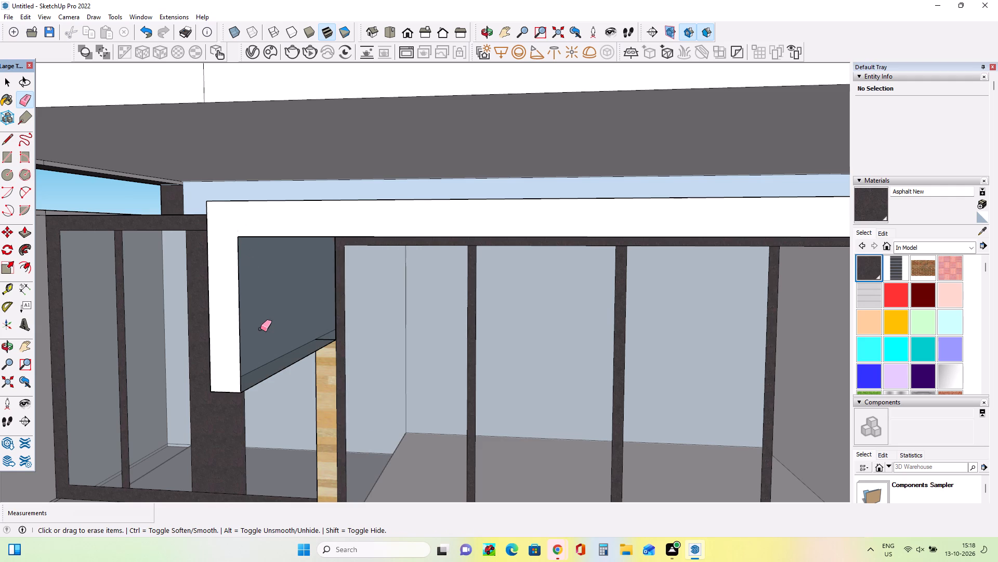
key("ctrl+z")
middle_click_drag(257, 322, 270, 329)
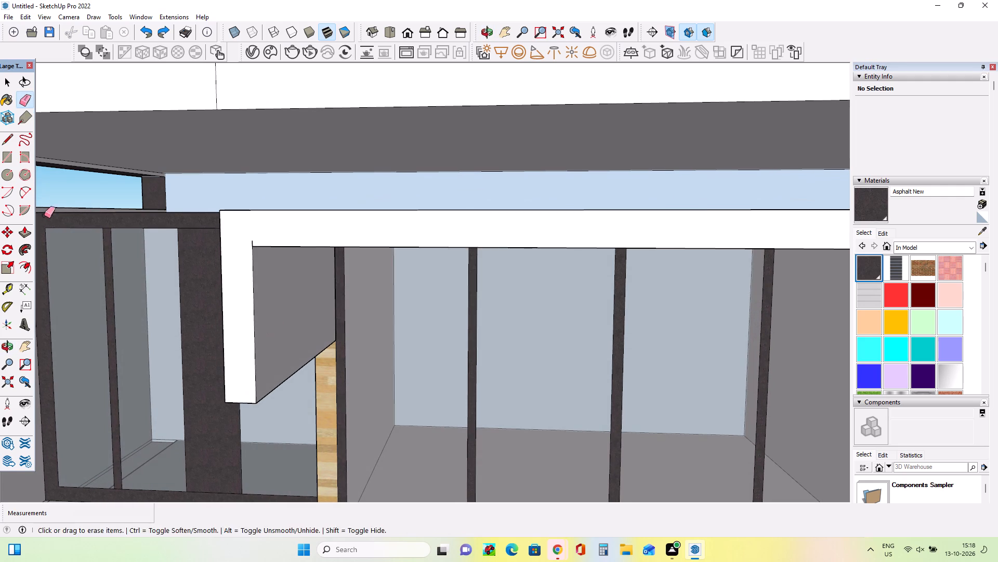
Draw a line about 21' 5 1/2" long just below that frame's top edge and paint the thin strip Asphalt New.
left_click(6, 138)
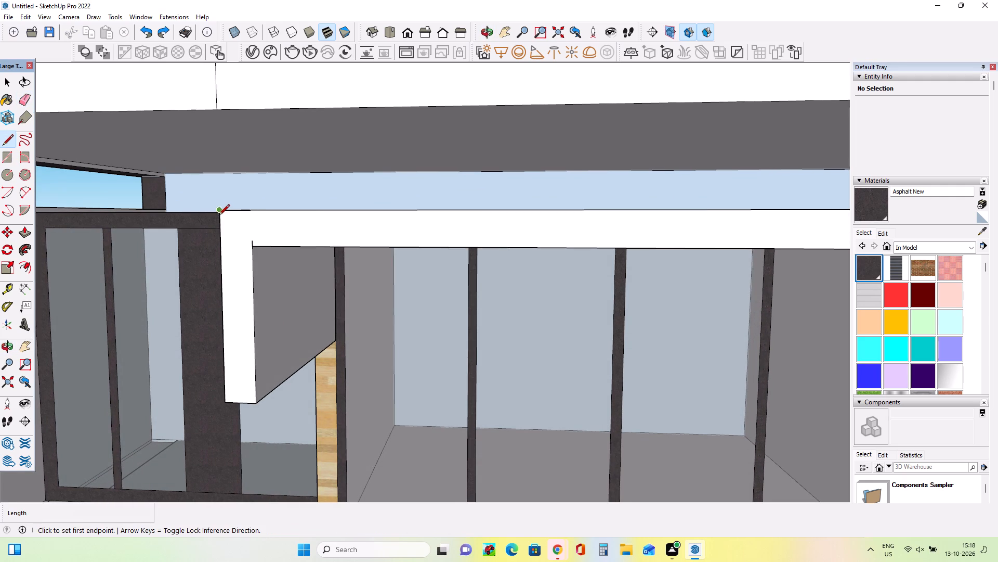
left_click(220, 217)
scroll(213, 273, "down", 4)
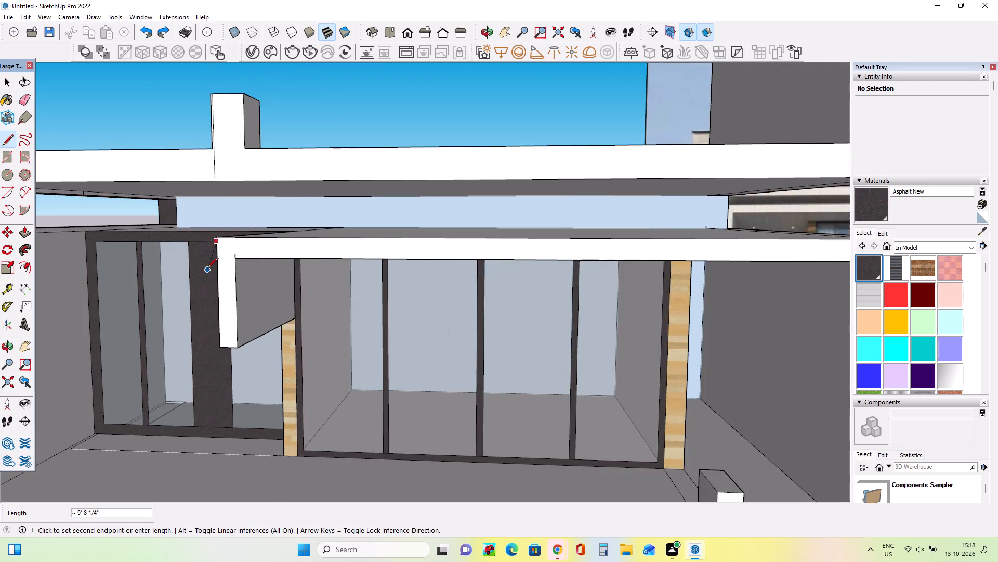
scroll(207, 269, "down", 6)
scroll(574, 256, "up", 3)
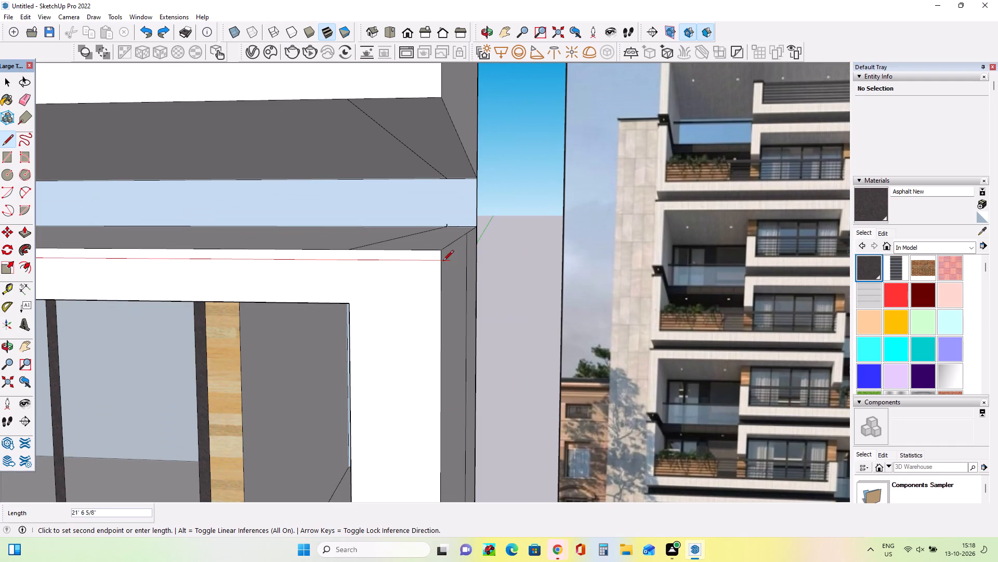
left_click(439, 259)
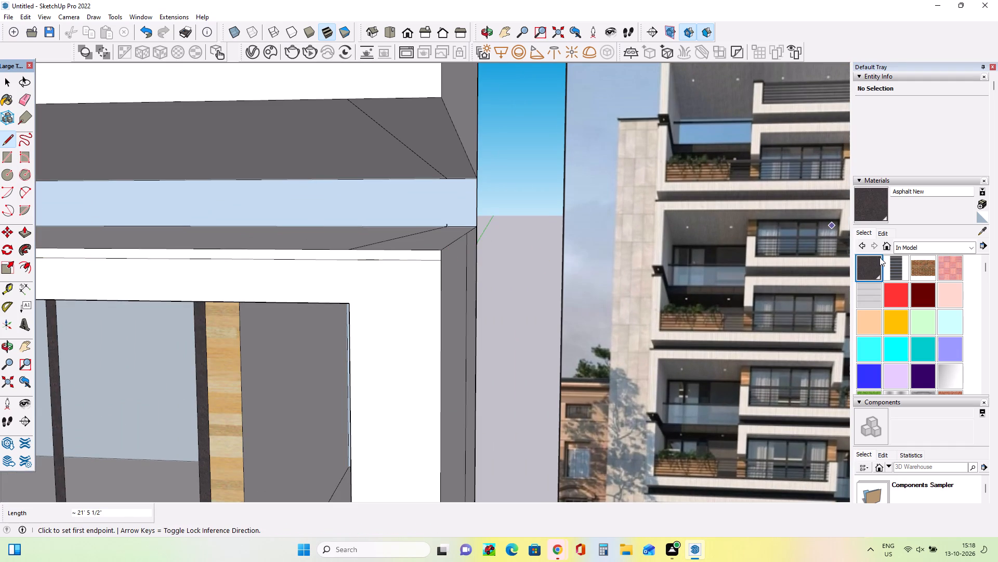
left_click(875, 266)
left_click(375, 256)
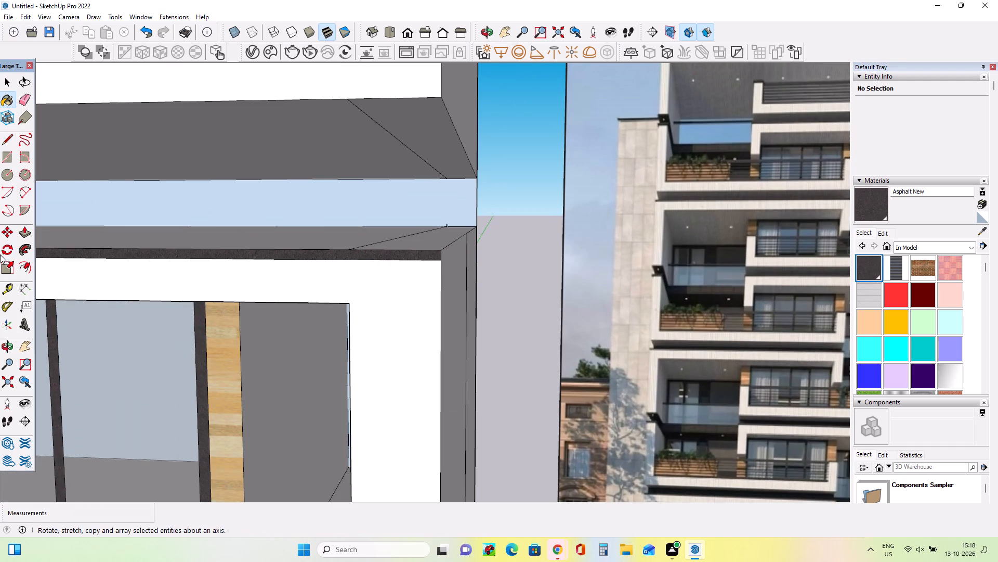
Push/Pull the dark strip along the uppermost glazed floor's frame about 1 1/16" outward.
left_click(26, 231)
left_click(229, 253)
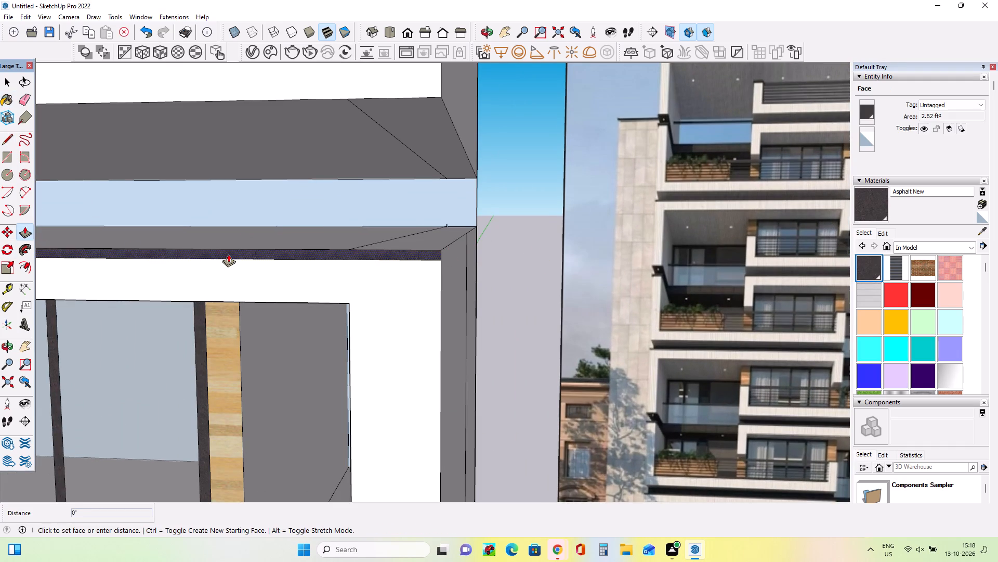
left_click(227, 258)
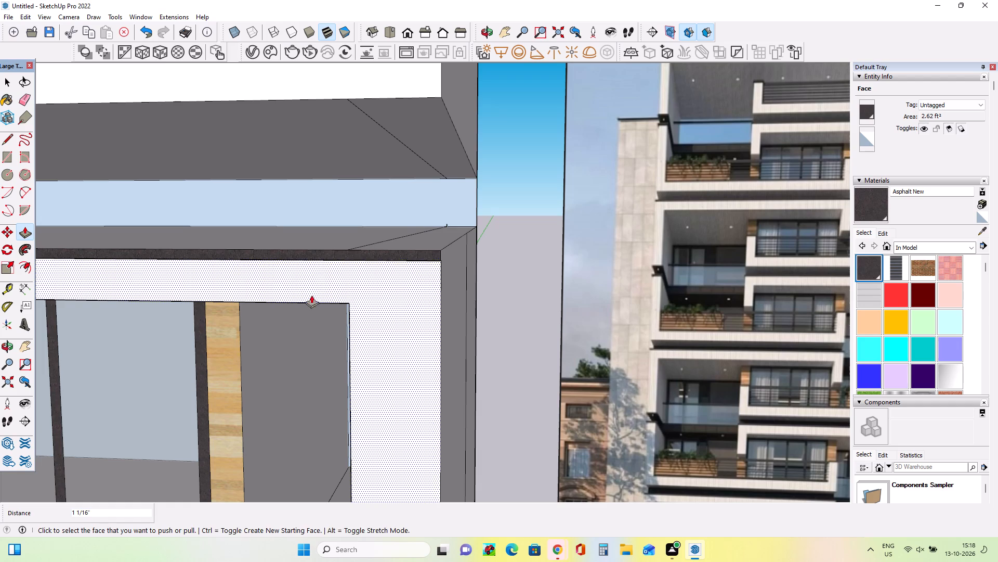
Examine the whole building's floors, frames and joints against the facade in the reference image.
middle_click_drag(326, 298, 259, 236)
scroll(384, 242, "down", 5)
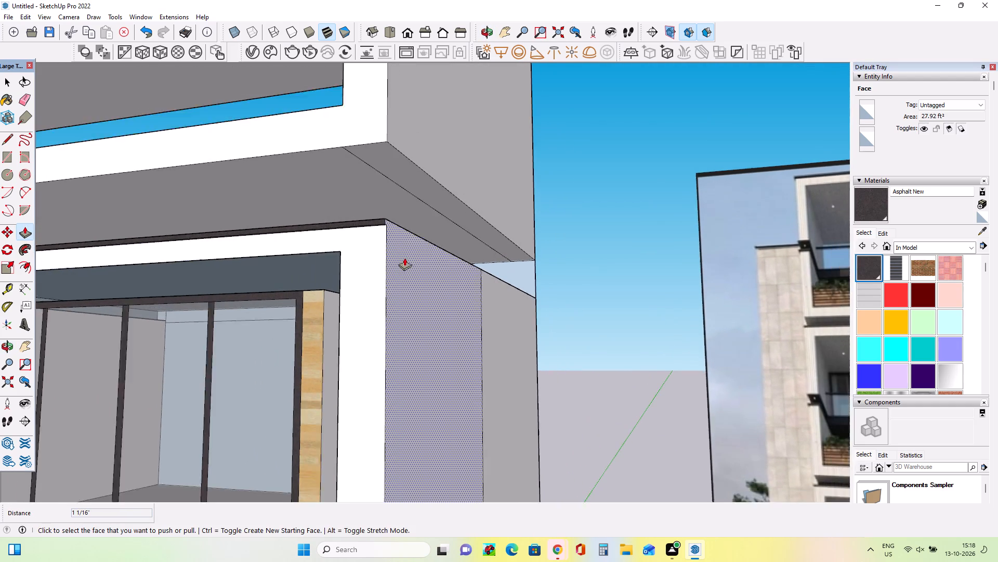
scroll(404, 258, "down", 20)
scroll(404, 258, "down", 6)
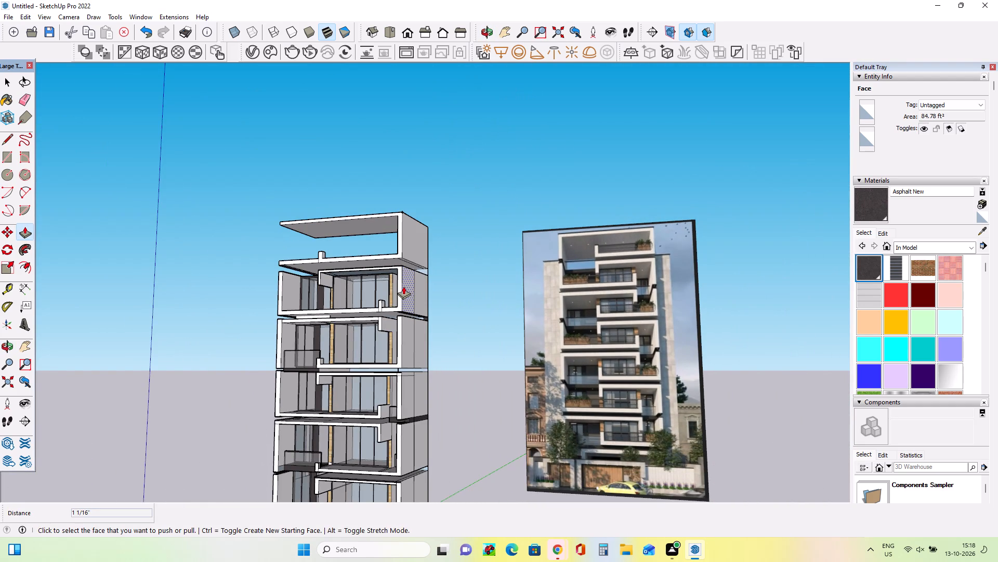
scroll(344, 266, "down", 3)
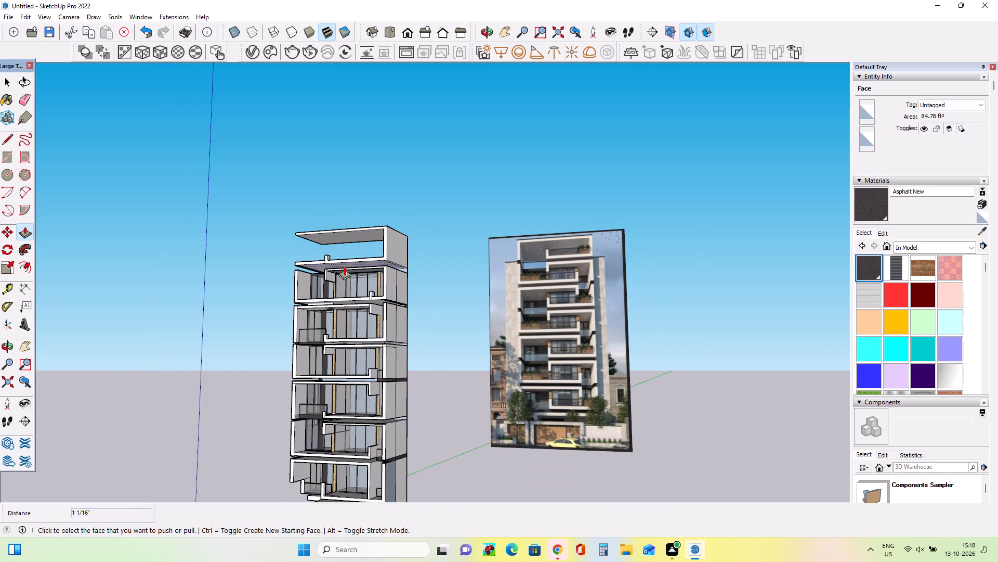
left_click(25, 344)
left_click_drag(334, 413, 353, 333)
middle_click_drag(381, 350, 412, 400)
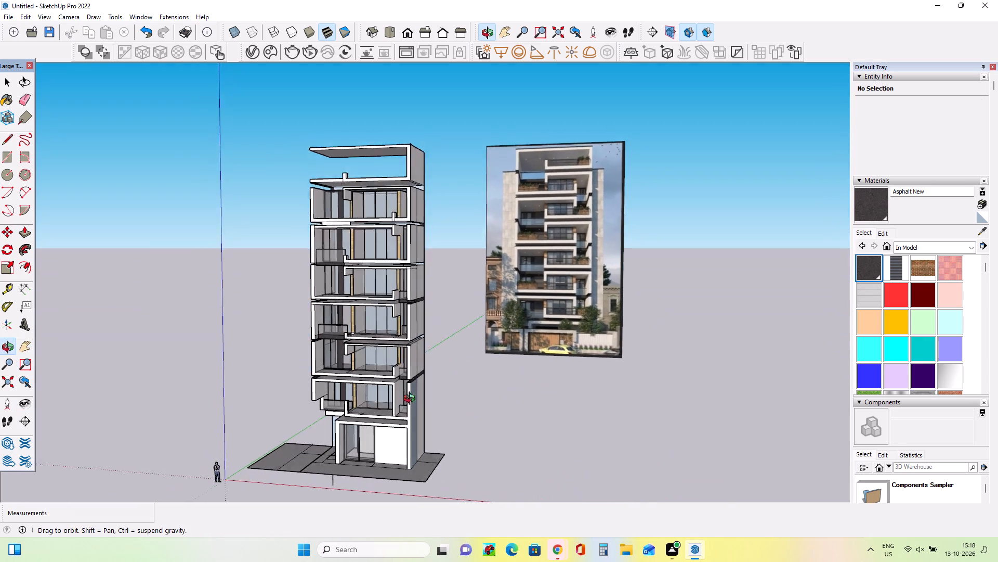
middle_click_drag(412, 400, 474, 424)
scroll(360, 410, "up", 2)
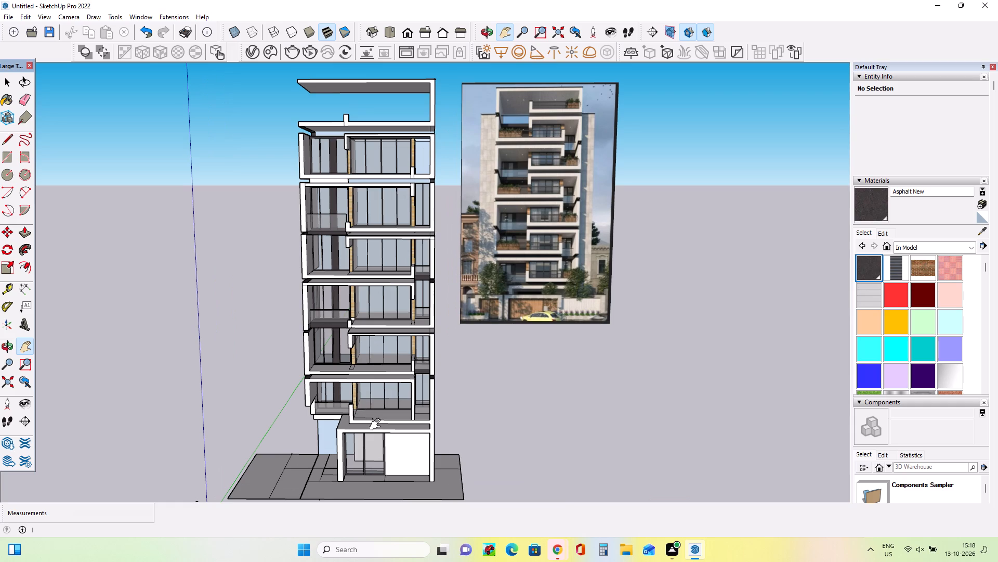
left_click_drag(377, 425, 374, 397)
scroll(539, 367, "up", 3)
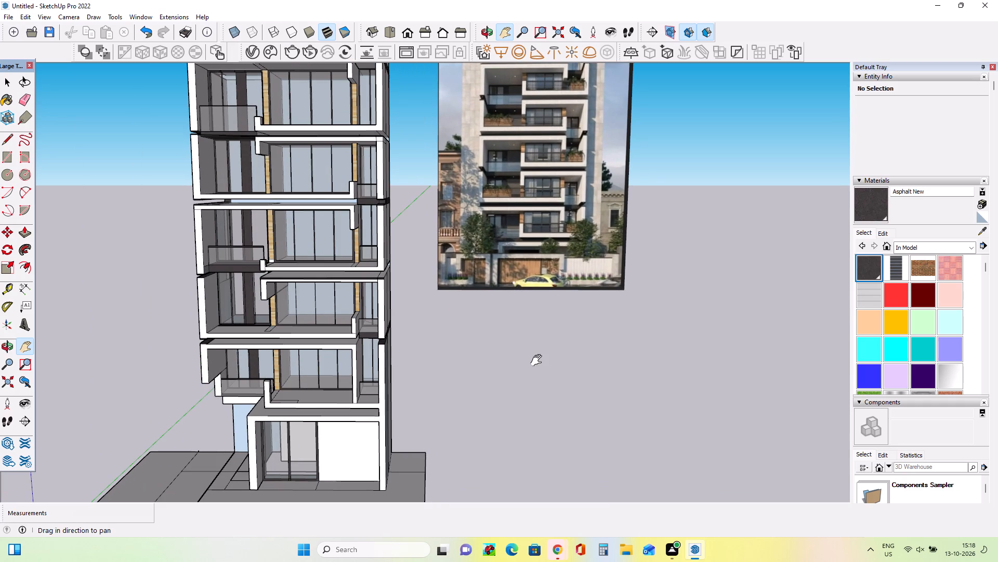
left_click_drag(306, 290, 324, 357)
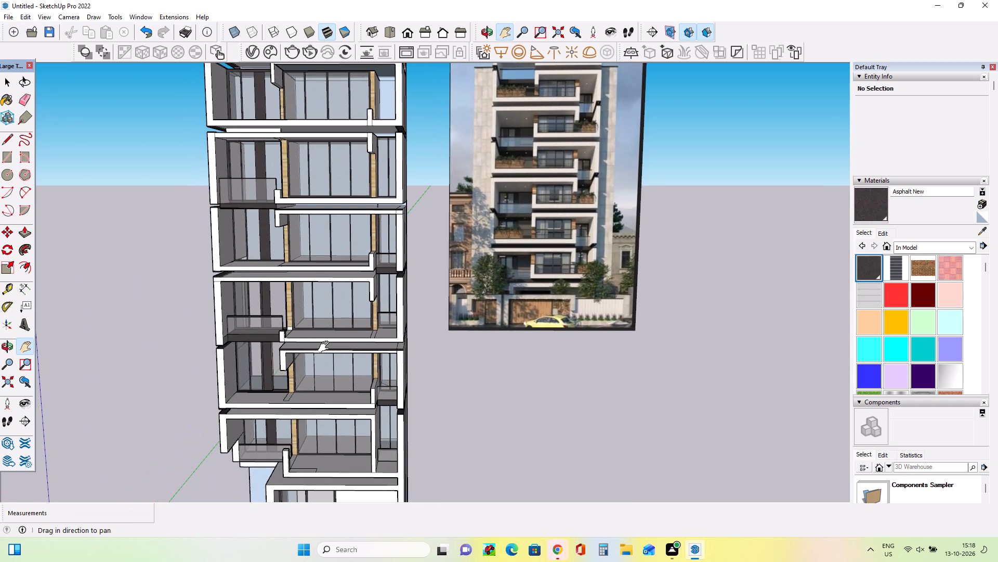
scroll(326, 347, "down", 3)
middle_click_drag(410, 318, 419, 336)
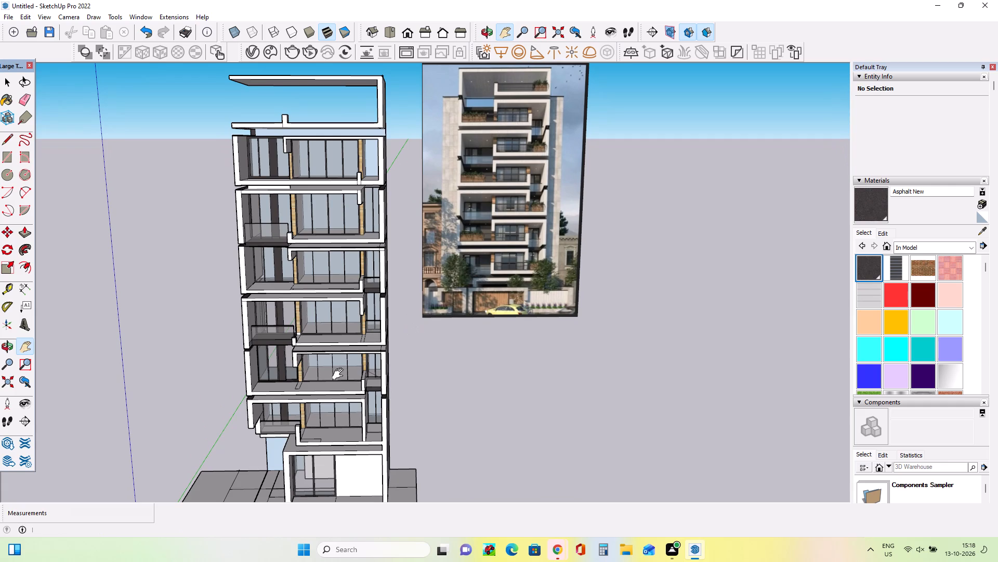
middle_click_drag(341, 369, 351, 360)
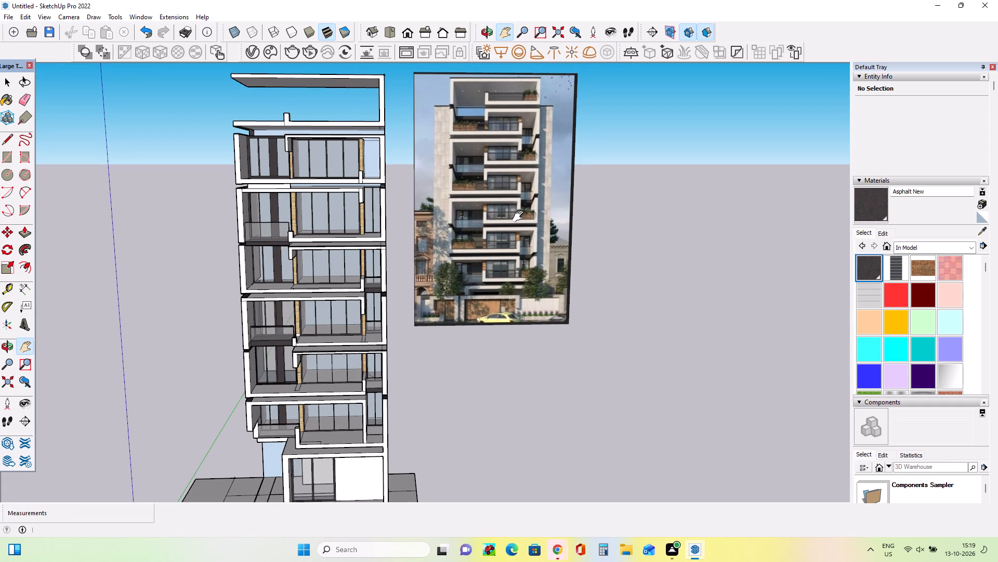
Erase the leftover edges at both upper corners of the front frame one floor down.
scroll(260, 208, "up", 4)
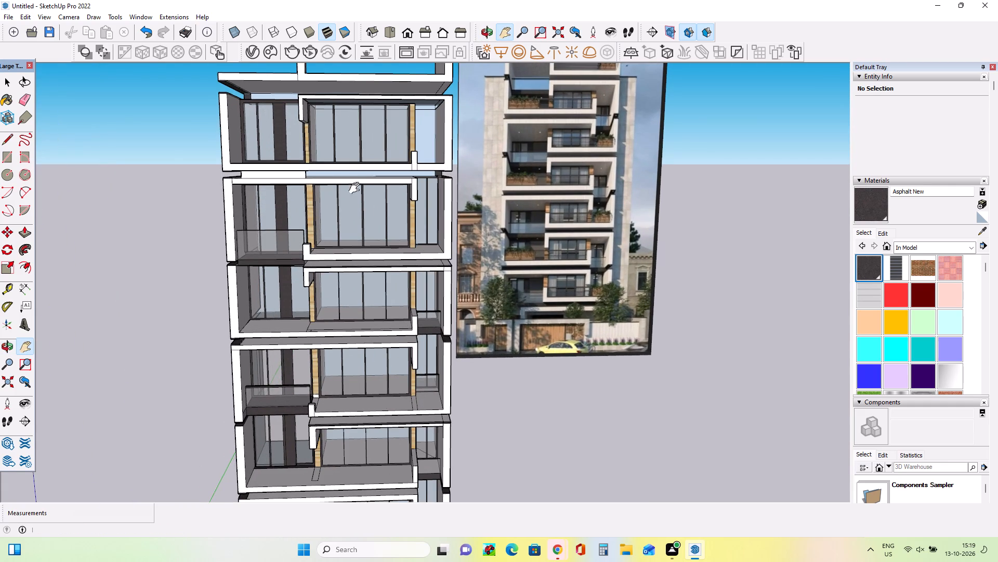
scroll(368, 188, "up", 5)
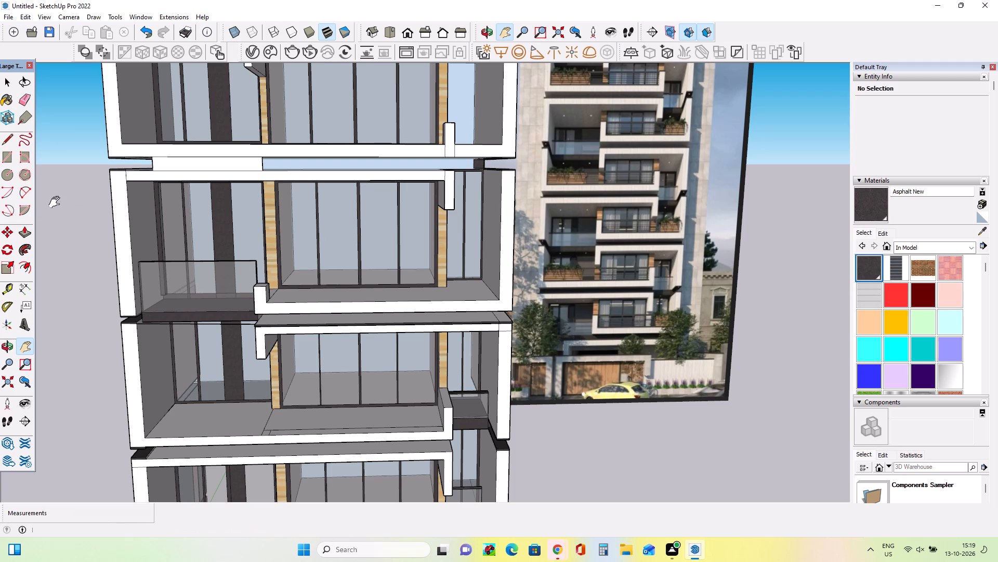
left_click(22, 98)
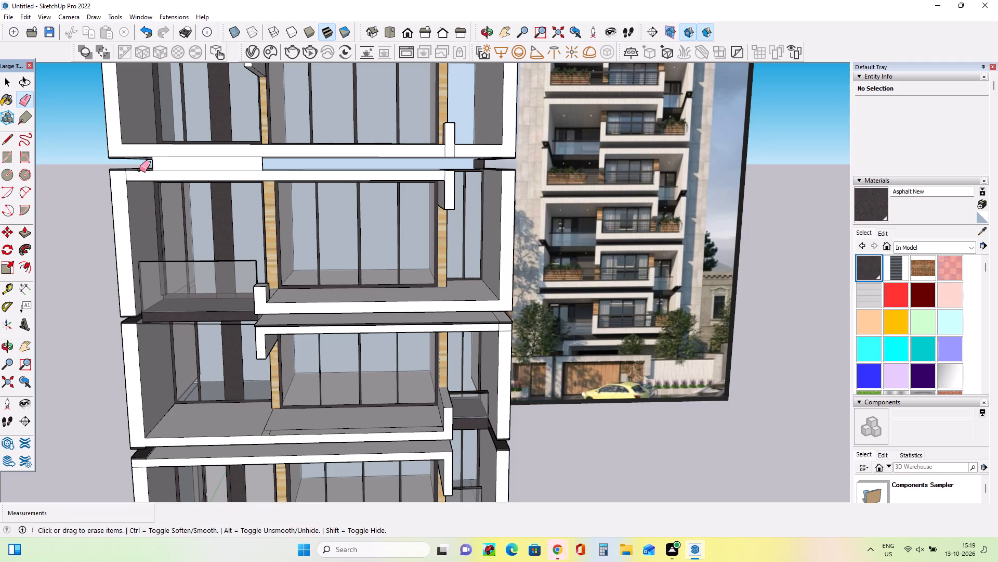
left_click(125, 173)
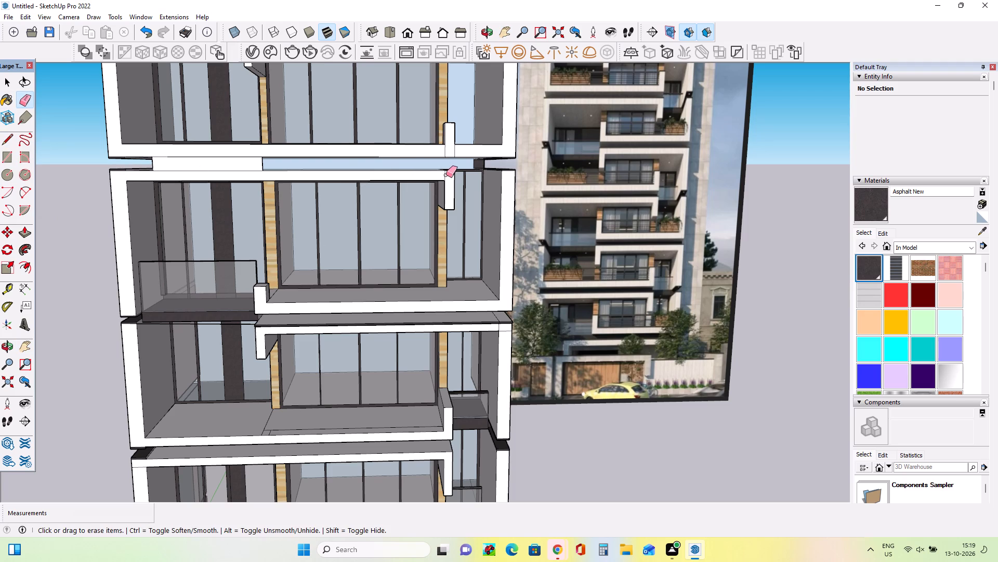
left_click(446, 175)
Draw a line about 27' 3 5/8" long just below this frame's top edge and paint the thin strip Asphalt New.
left_click(1, 142)
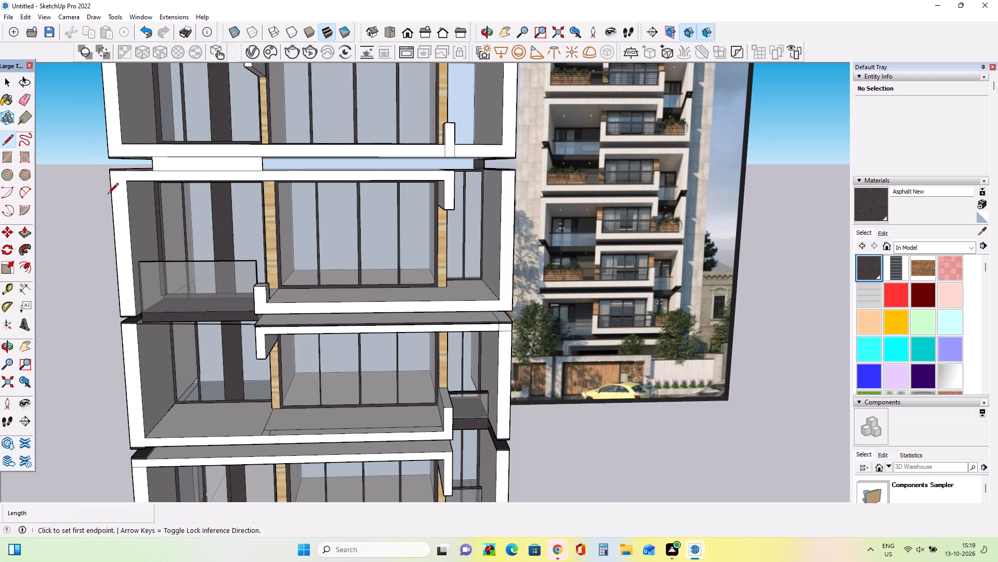
scroll(112, 189, "up", 5)
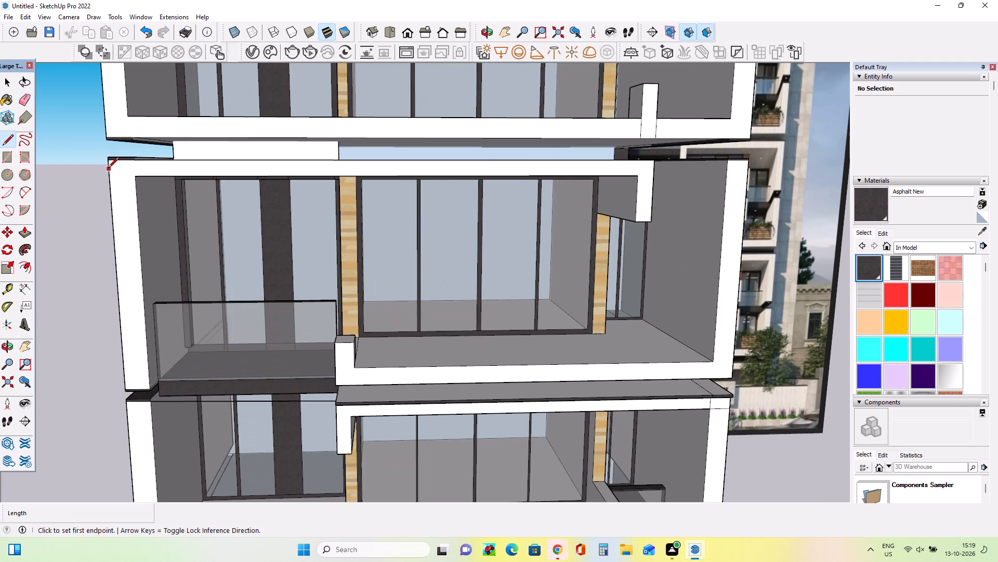
left_click(108, 167)
scroll(171, 349, "down", 3)
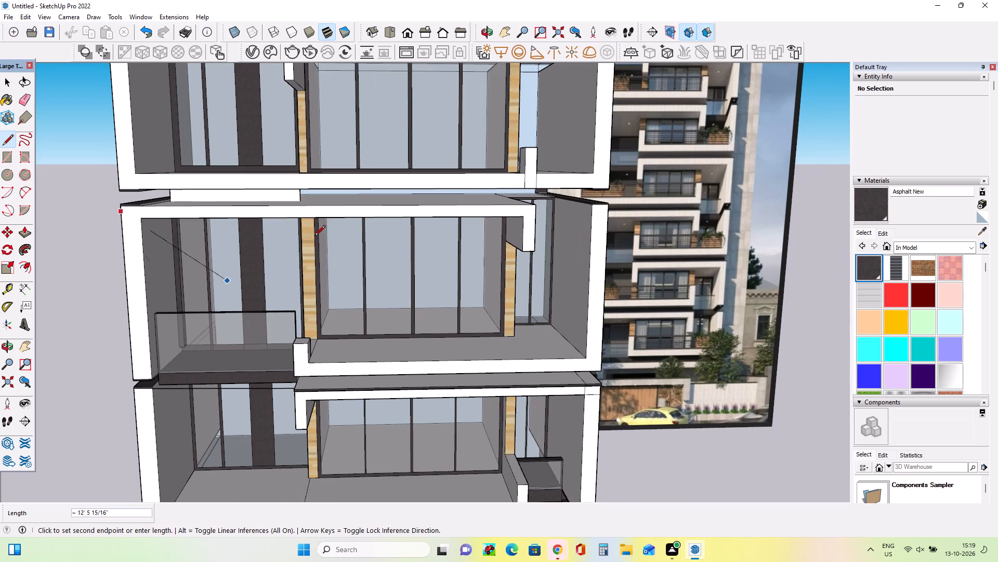
left_click(535, 214)
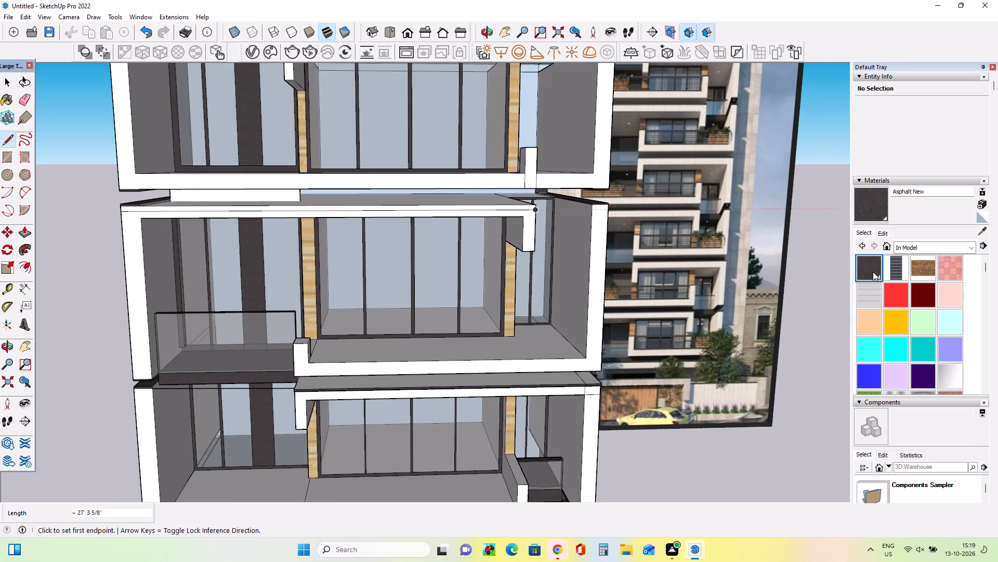
left_click(873, 271)
left_click(518, 208)
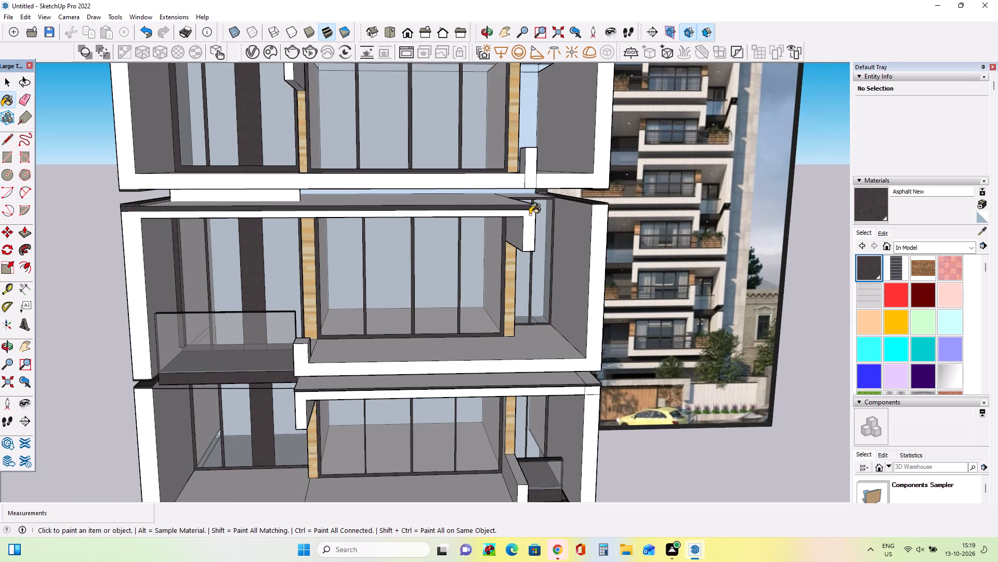
Push/Pull the dark strip along this floor's frame top about 2 3/16" outward.
left_click(24, 231)
left_click(162, 205)
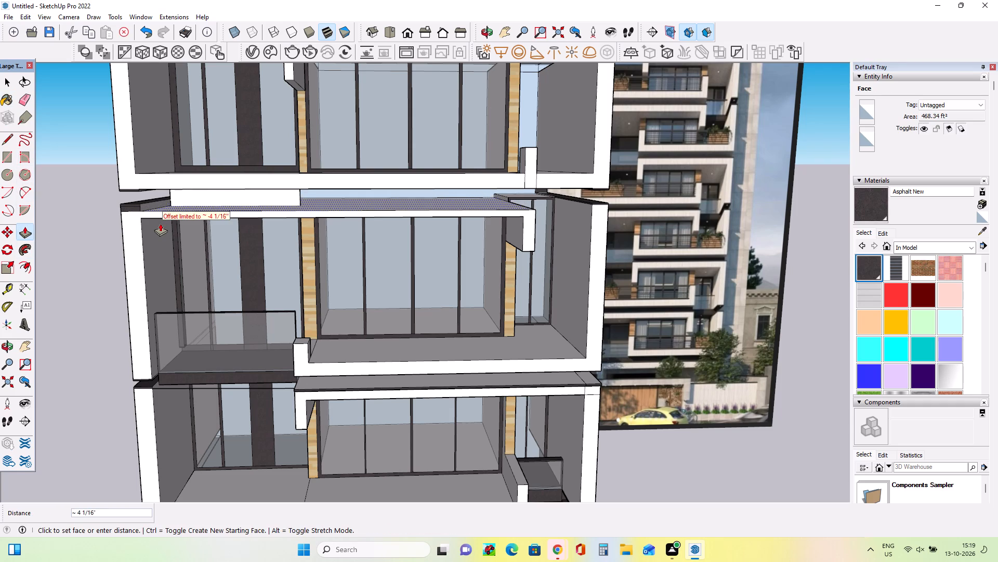
key("Escape")
scroll(173, 214, "up", 14)
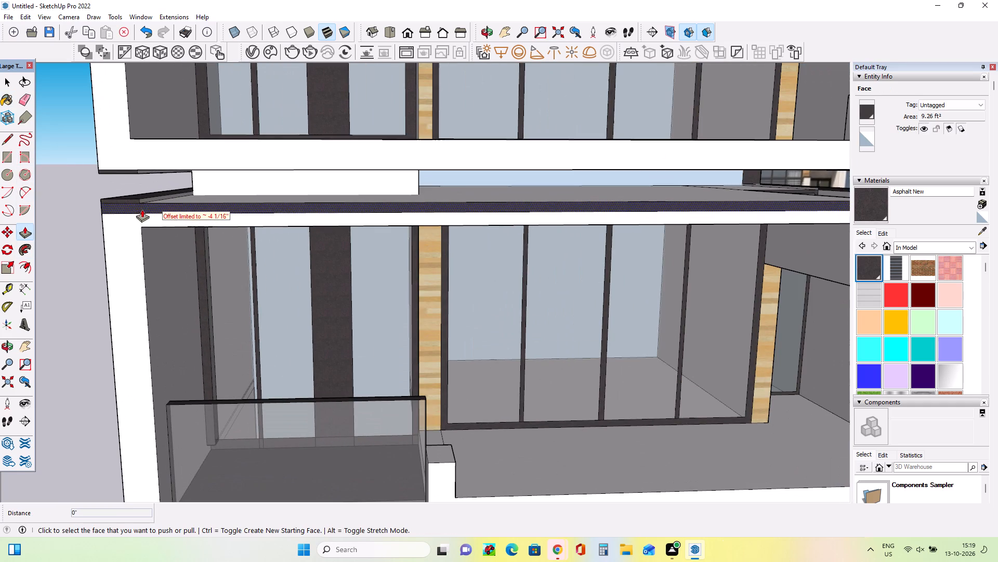
left_click(143, 208)
left_click(142, 211)
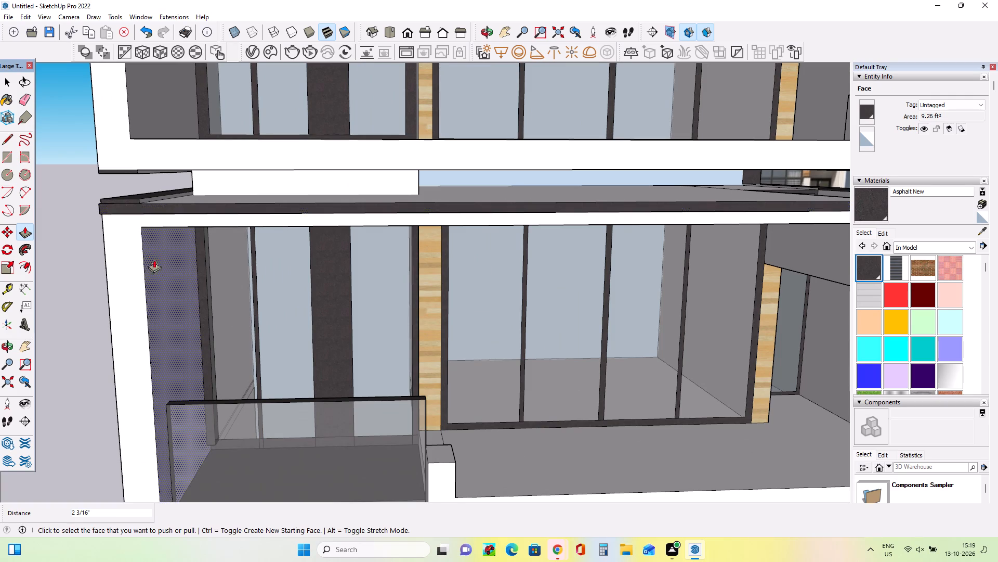
Examine the whole building from top to ground against the facade in the reference image, including its side walls.
middle_click_drag(164, 267, 179, 243)
scroll(179, 243, "down", 9)
scroll(195, 284, "down", 2)
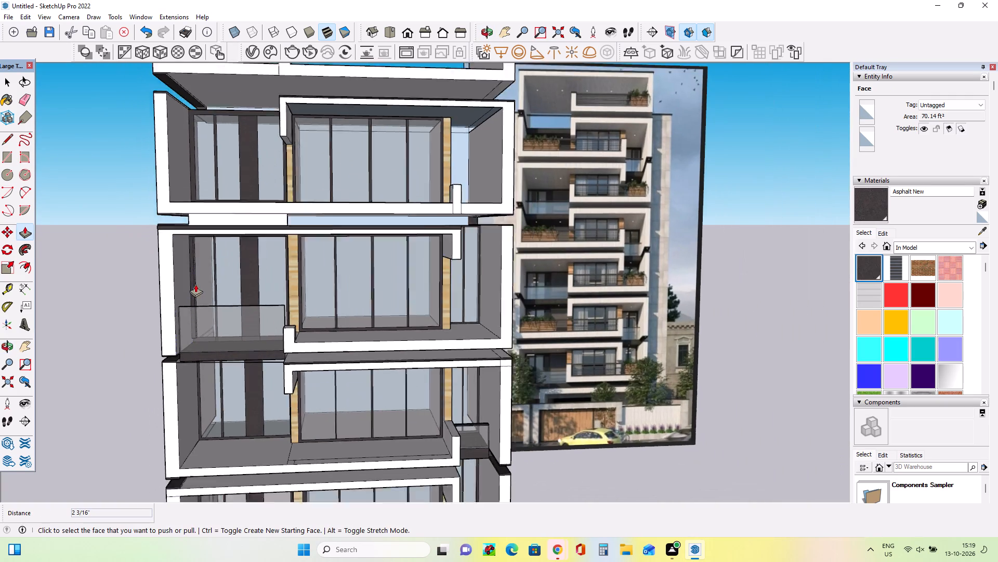
scroll(195, 284, "down", 4)
scroll(238, 436, "down", 3)
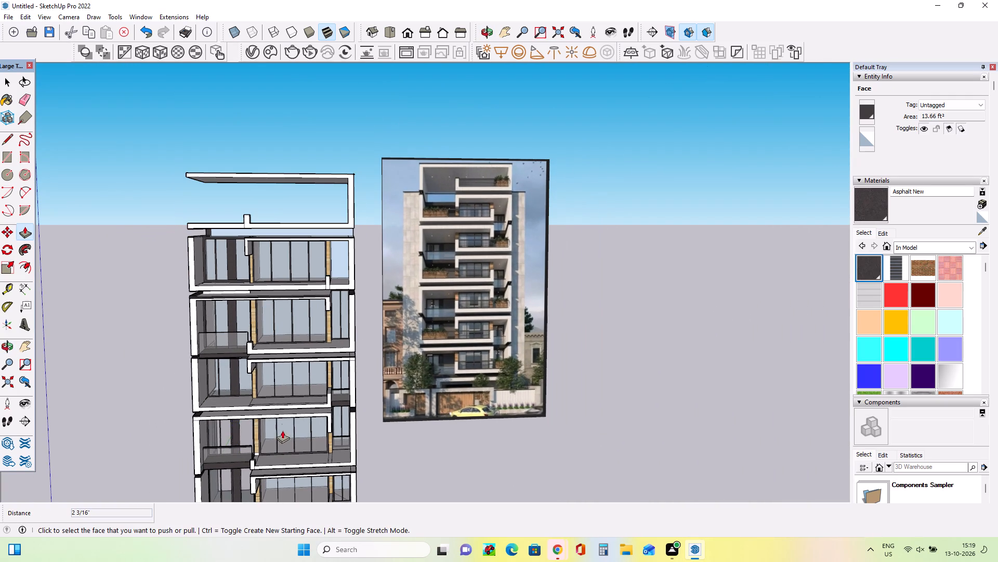
left_click(21, 347)
left_click_drag(286, 362, 280, 284)
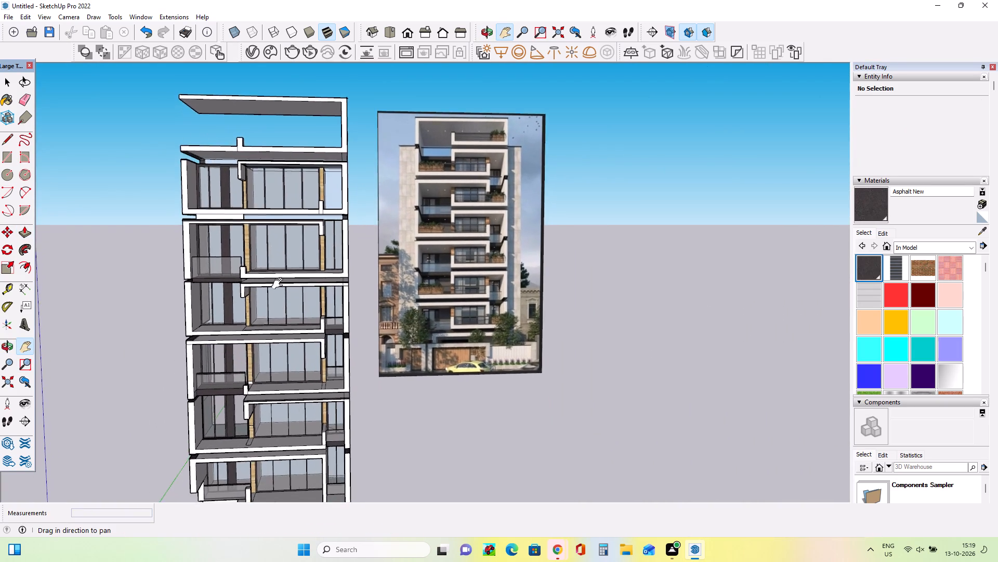
left_click_drag(280, 284, 287, 259)
right_click(284, 266)
left_click(288, 258)
left_click_drag(287, 349, 287, 301)
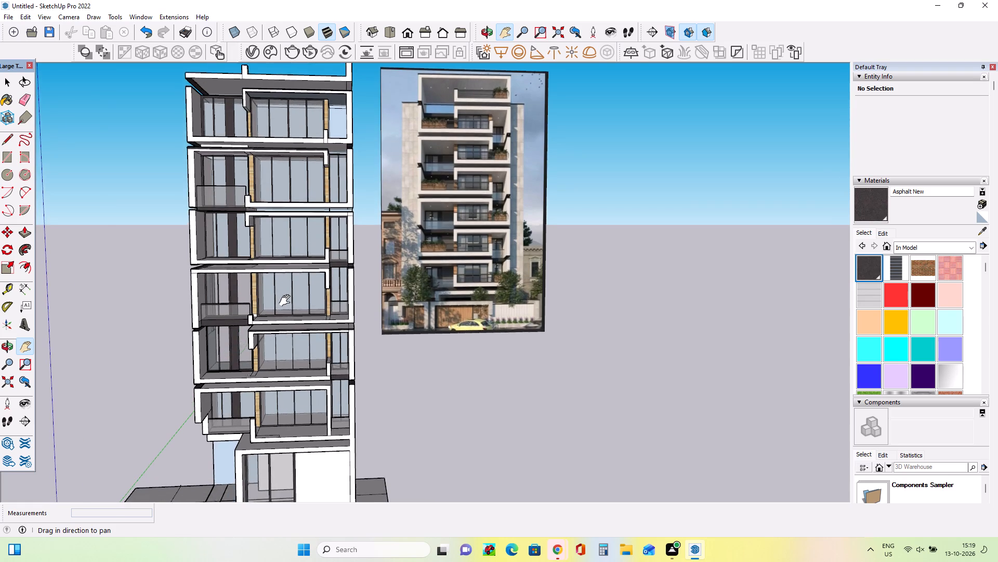
scroll(287, 301, "down", 3)
scroll(286, 353, "up", 1)
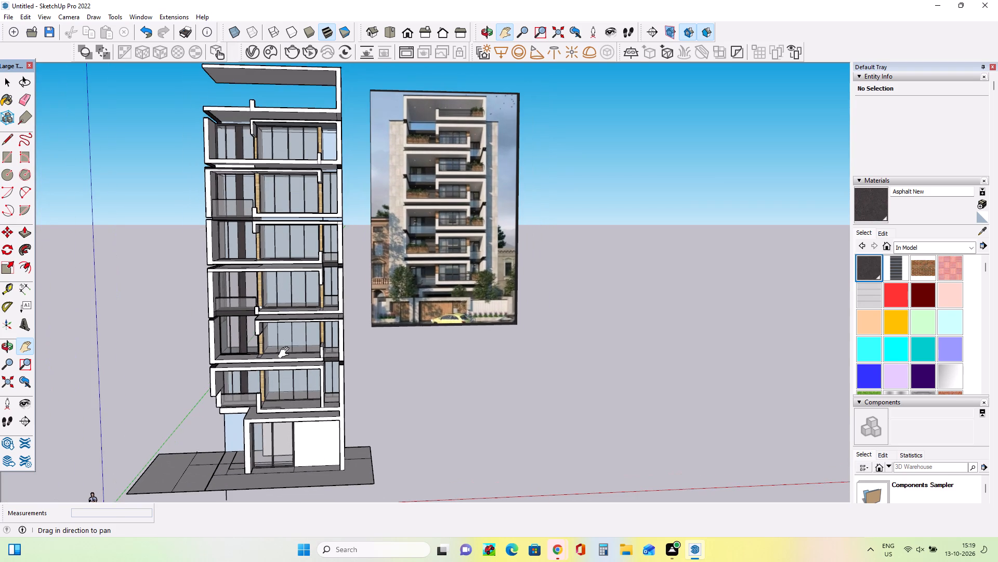
left_click_drag(287, 353, 310, 356)
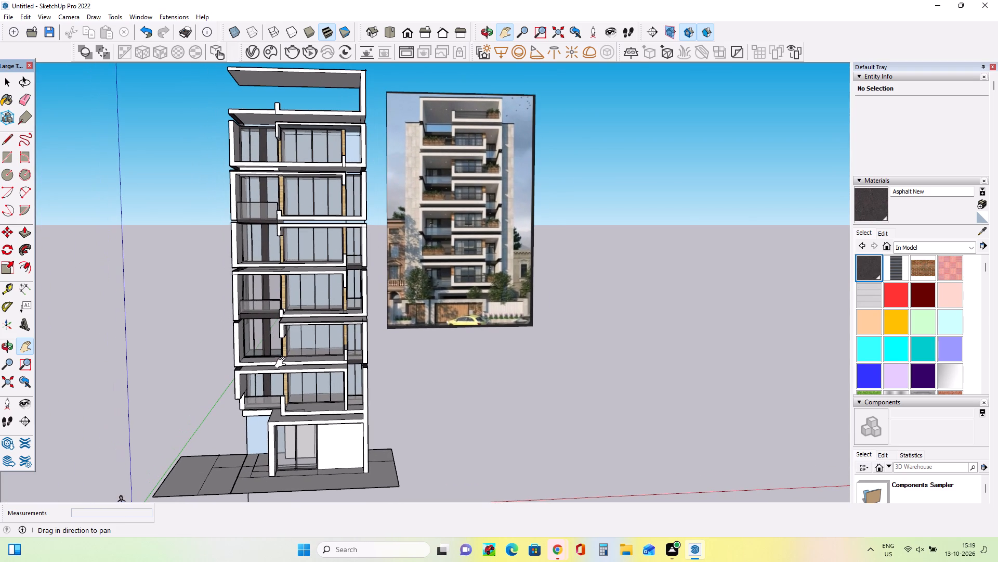
middle_click_drag(310, 366, 279, 386)
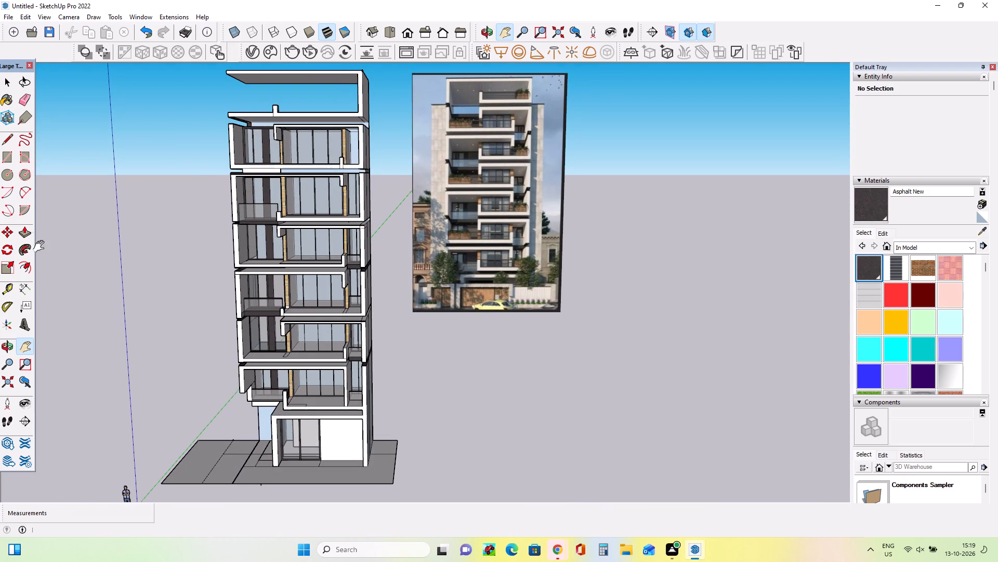
Push/Pull the ground face right of the building up about 86' 6 3/8", and adjust its top by about 7 13/16".
left_click(23, 230)
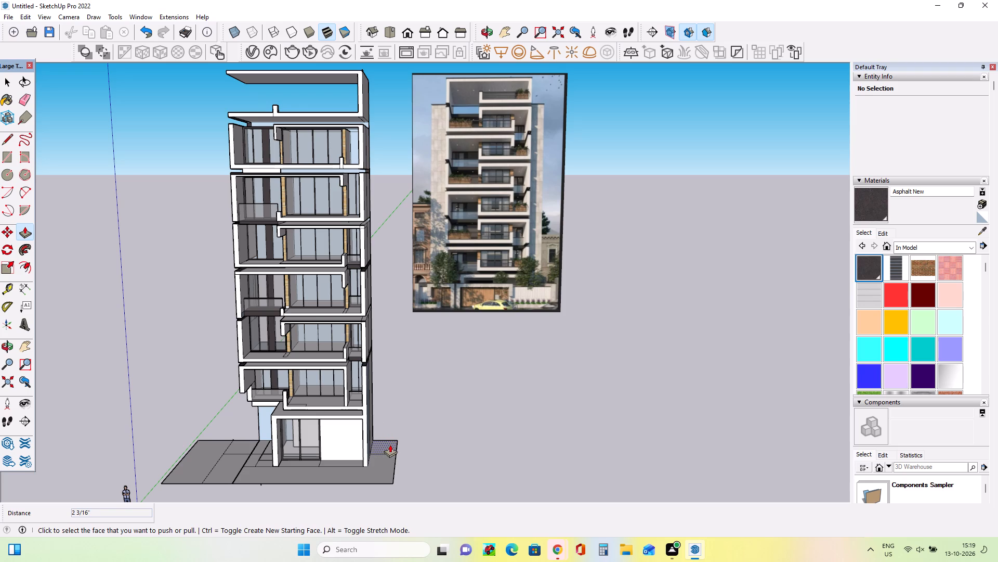
left_click(390, 444)
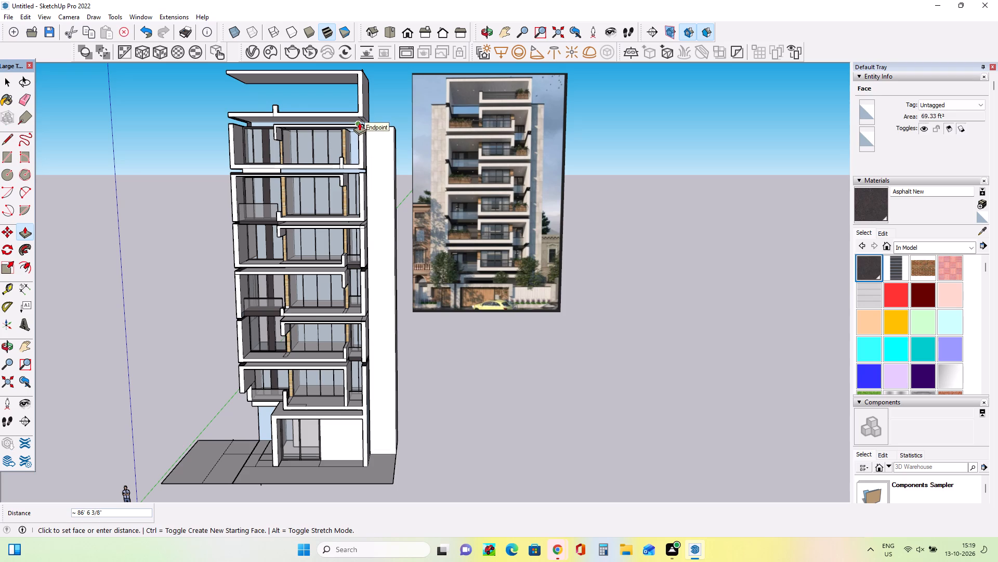
scroll(359, 121, "up", 2)
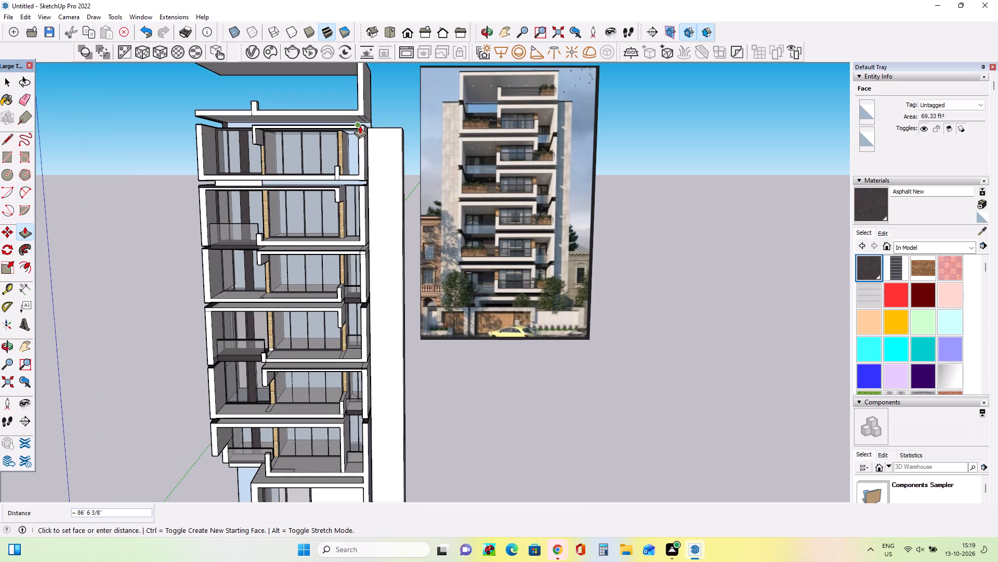
left_click(360, 125)
middle_click_drag(396, 177, 359, 257)
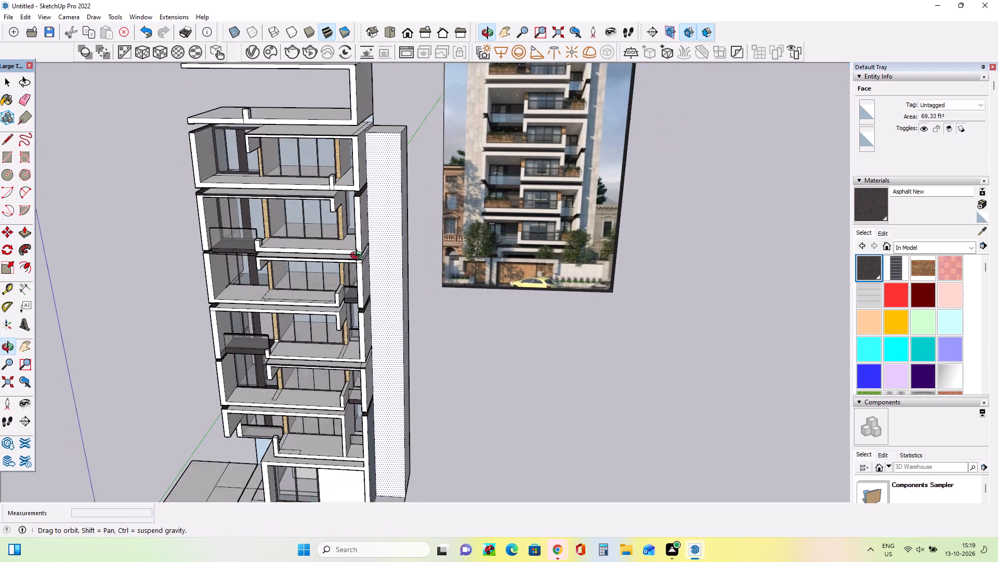
middle_click_drag(359, 257, 339, 294)
left_click(387, 135)
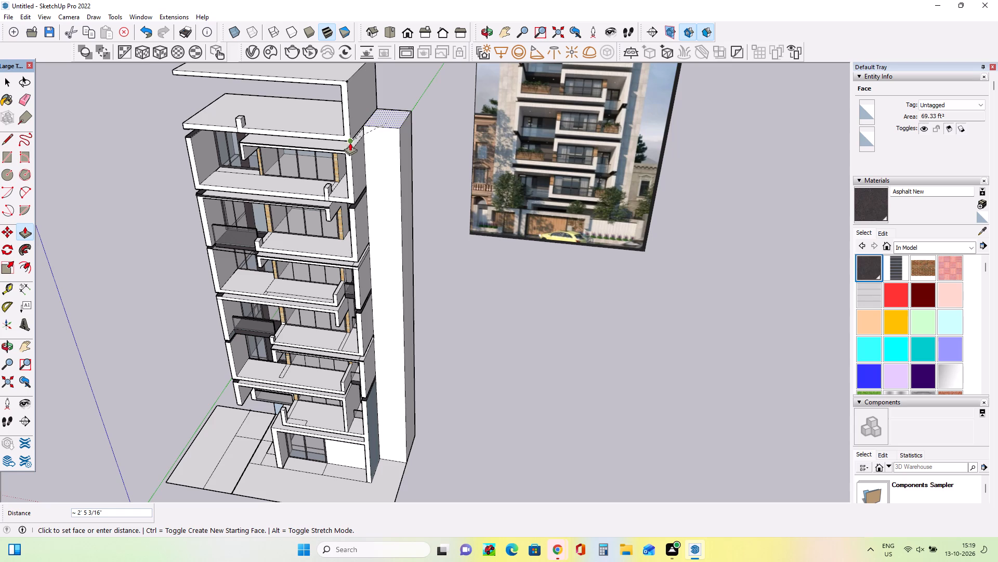
left_click(353, 149)
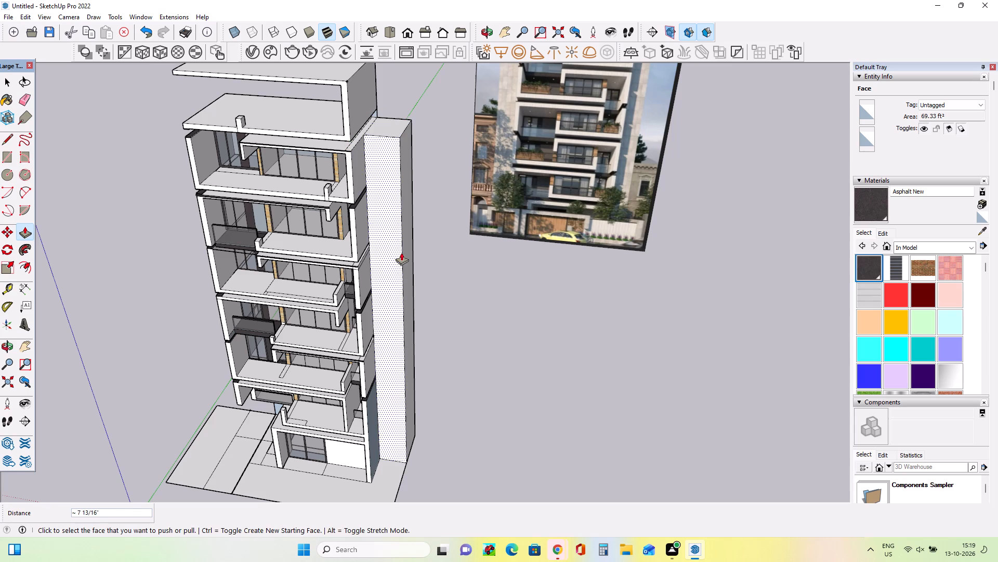
Push/Pull the ground face on the building's left side up about 89' 3 11/16" to roof slab level.
middle_click_drag(402, 252, 509, 202)
scroll(500, 300, "down", 5)
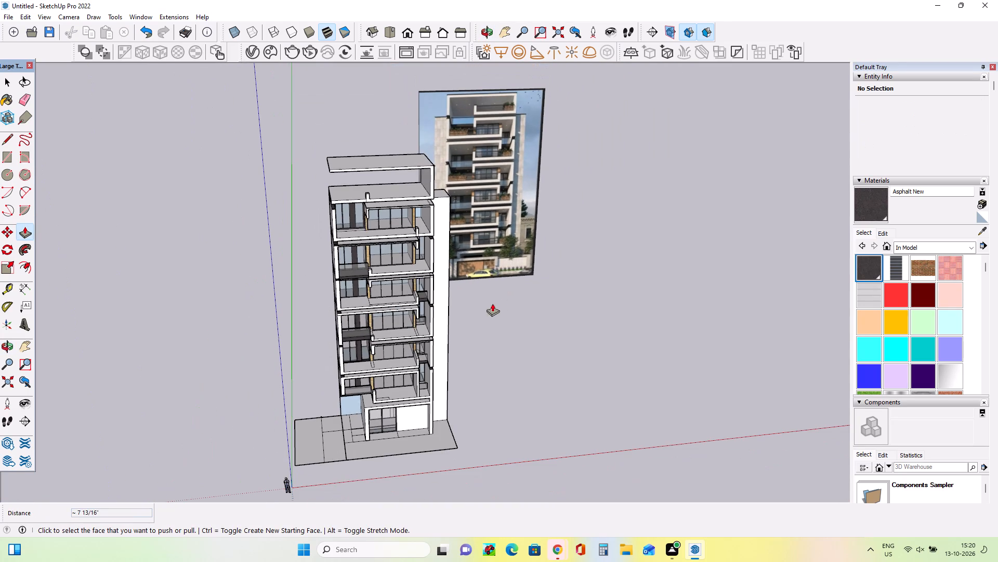
left_click(333, 420)
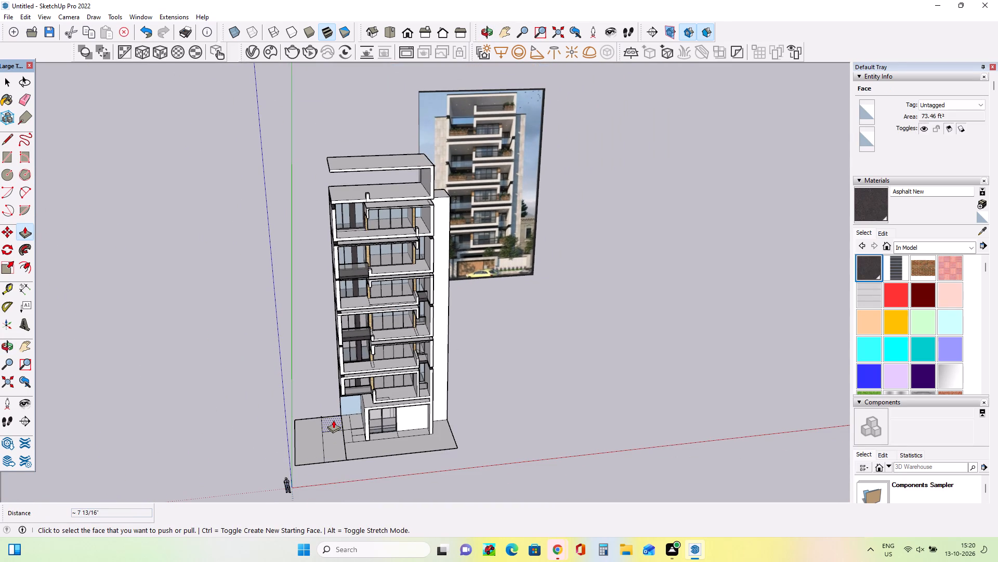
left_click(336, 190)
Widen the side towers by pulling the right tower's outer face about 2' 4 1/4" and the left tower's about 1' 2 7/8".
middle_click_drag(398, 372, 381, 336)
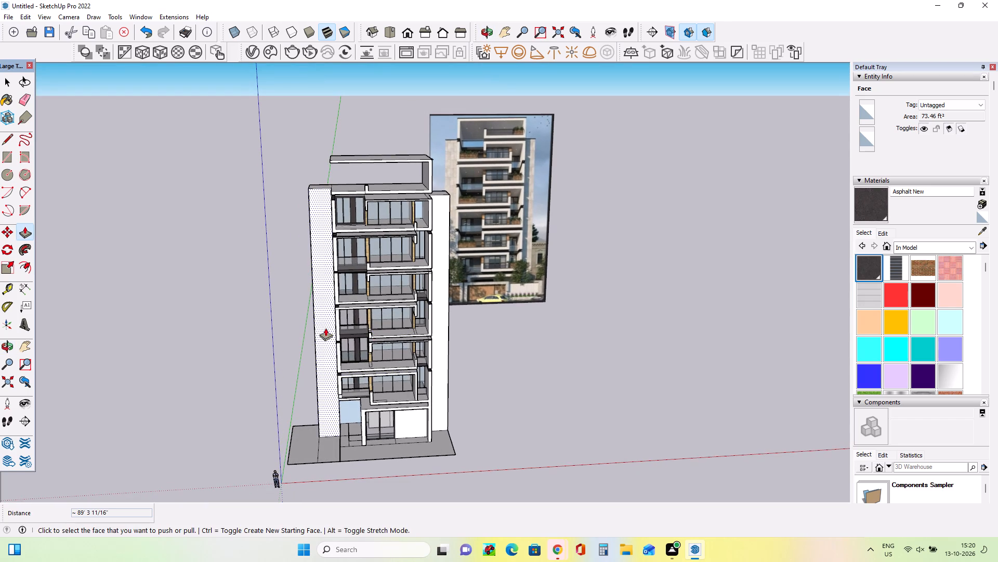
middle_click_drag(452, 394, 362, 398)
scroll(366, 398, "down", 1)
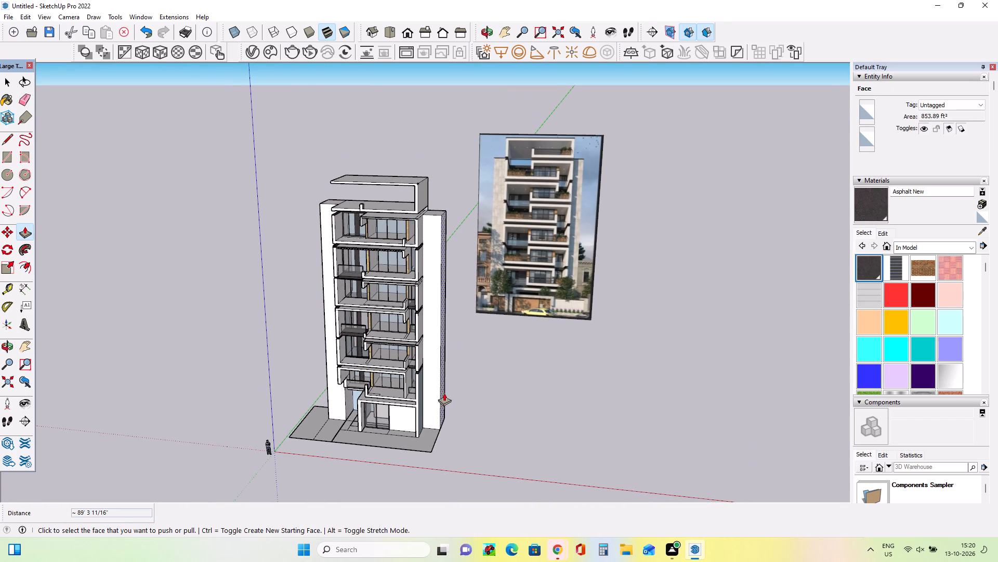
left_click(444, 393)
left_click(450, 393)
middle_click_drag(445, 461, 533, 442)
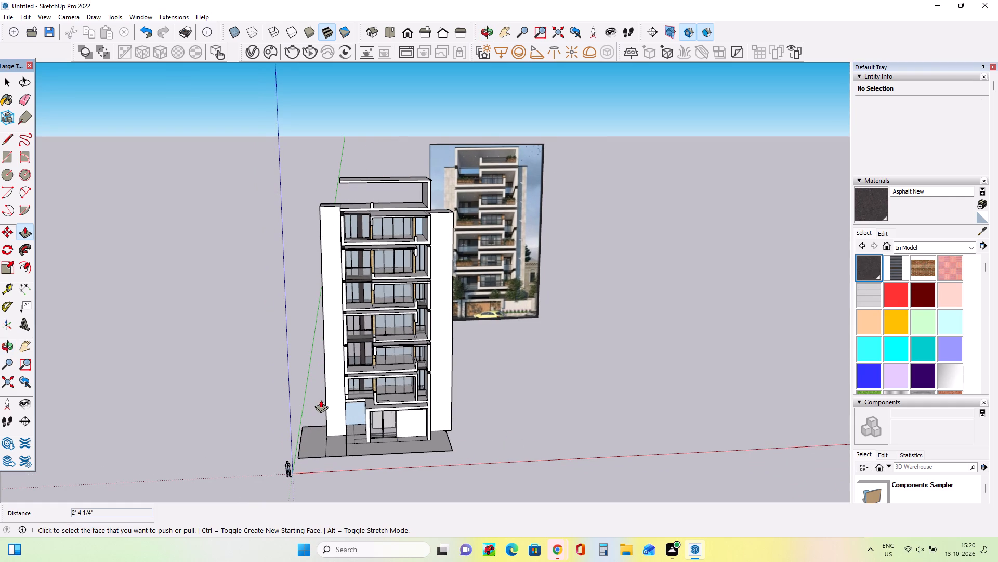
middle_click_drag(333, 400, 396, 410)
left_click(325, 409)
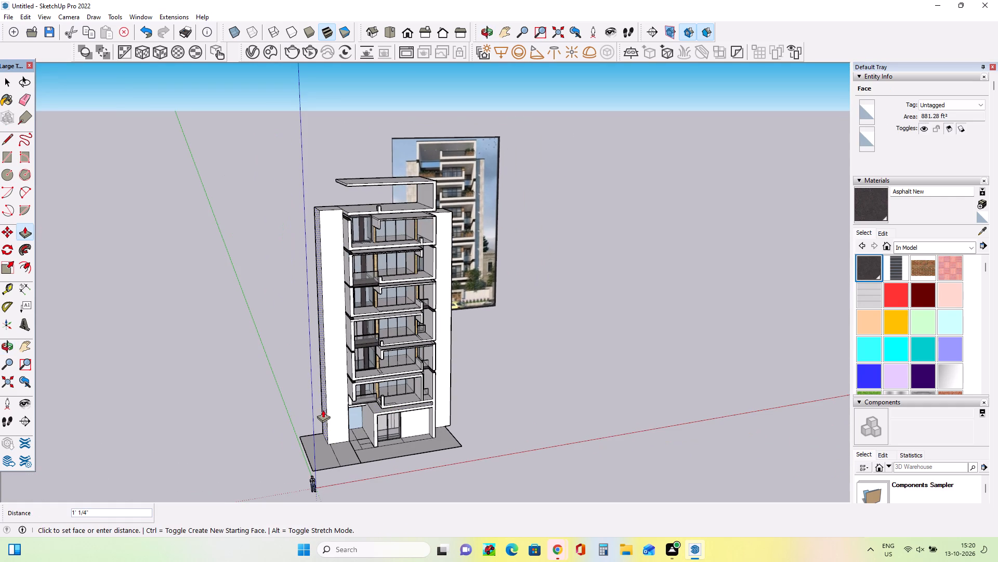
left_click(322, 410)
Draw lines just below the right tower's top edge, about 9' 4 9/16" across the front and continuing along the outer side.
middle_click_drag(378, 442, 306, 441)
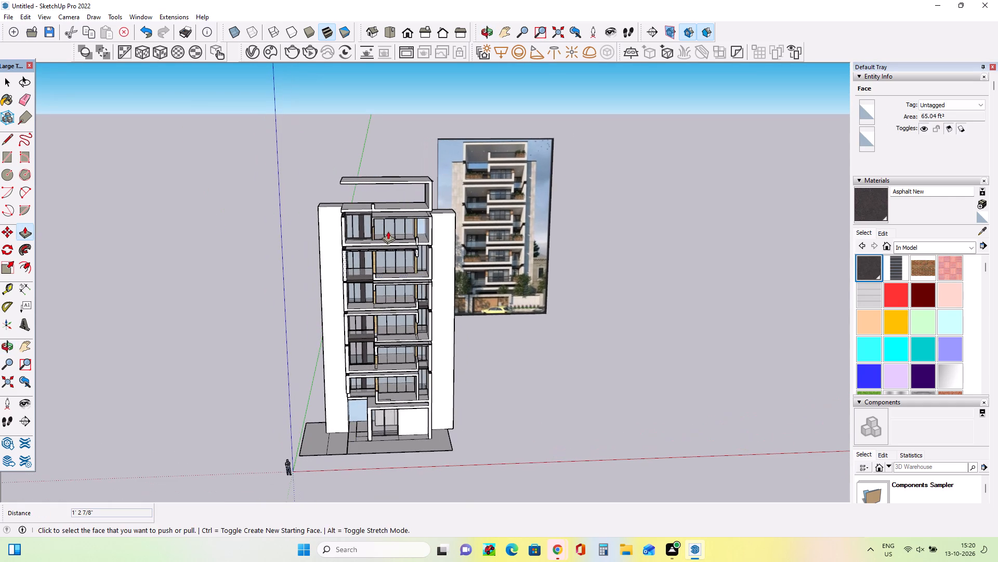
scroll(389, 235, "up", 2)
middle_click_drag(385, 276, 309, 318)
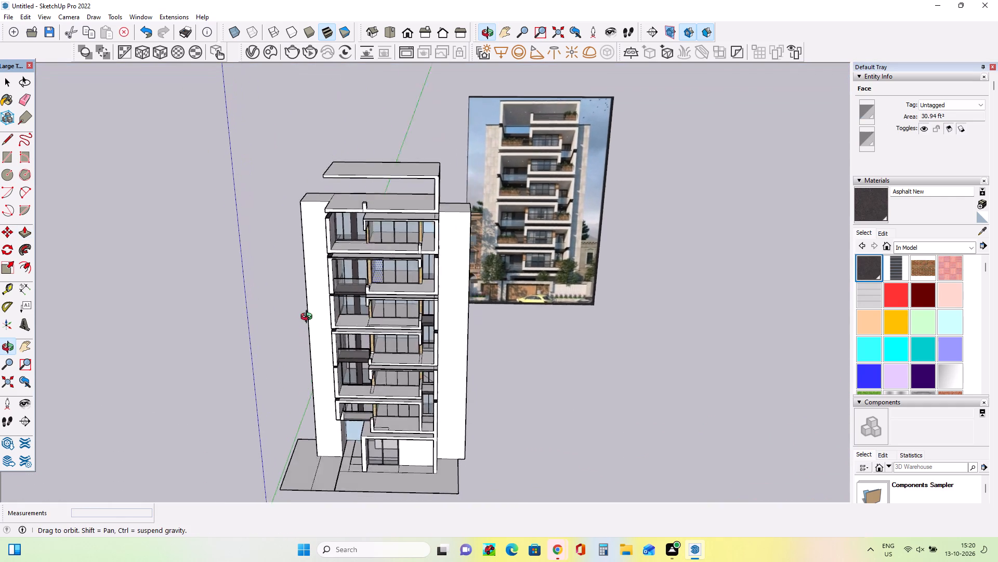
middle_click_drag(309, 318, 282, 320)
scroll(477, 192, "up", 4)
left_click(2, 145)
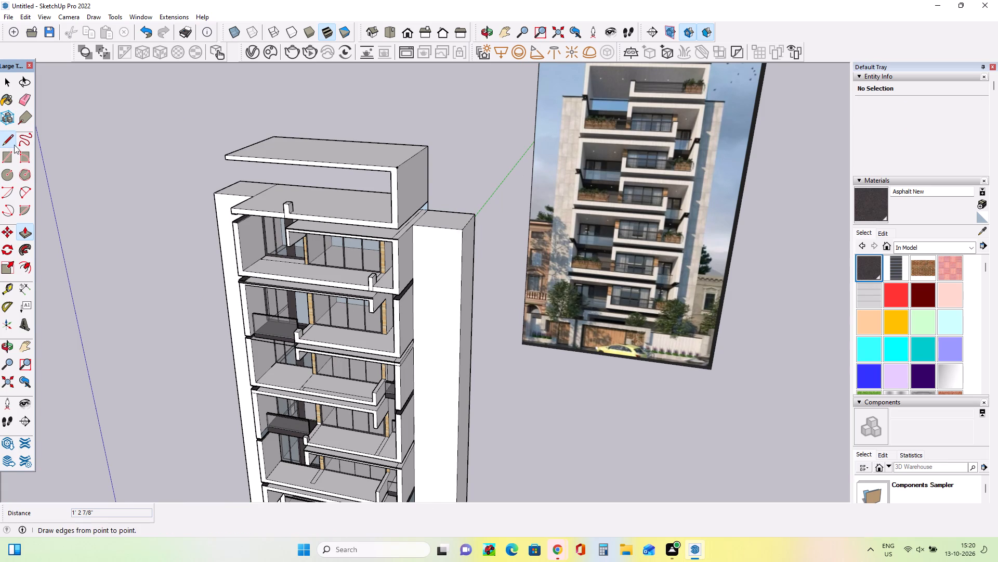
scroll(422, 242, "up", 3)
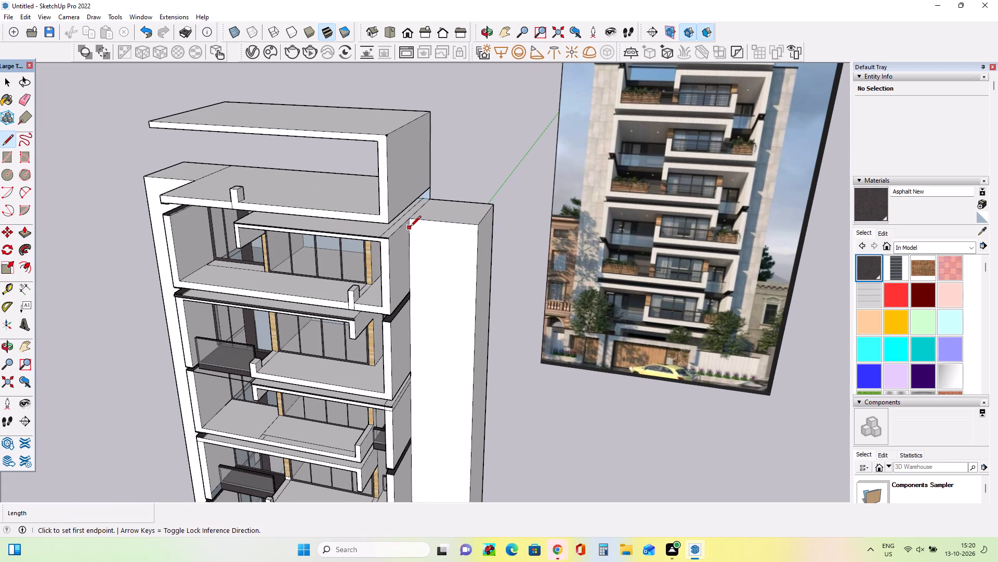
left_click(410, 225)
left_click(476, 232)
middle_click_drag(505, 246, 408, 260)
left_click(440, 245)
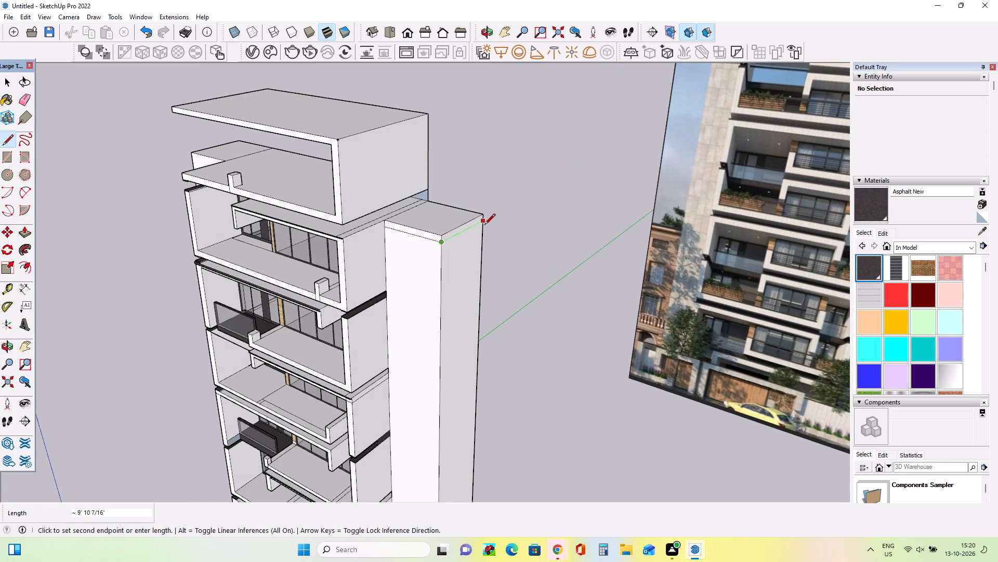
left_click(484, 225)
Draw lines just below the left tower's top edge, about 8' 8 3/16" across the front and continuing along the outer side.
middle_click_drag(385, 313, 734, 231)
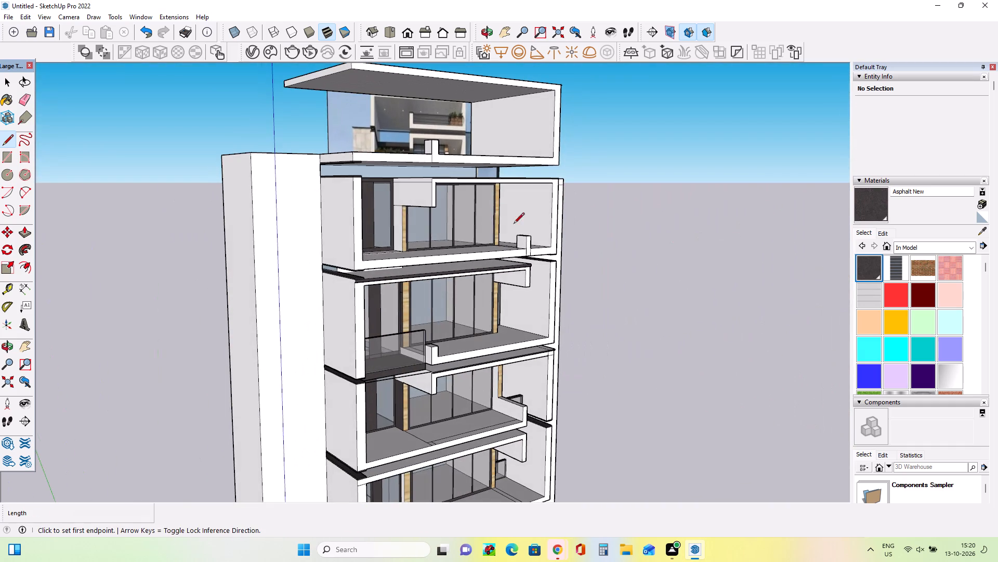
scroll(319, 160, "up", 4)
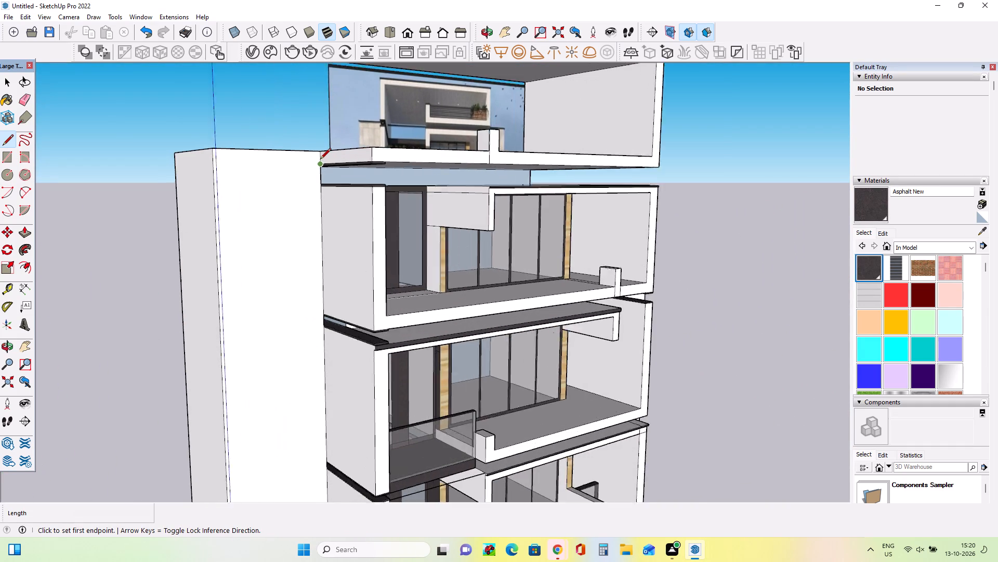
scroll(320, 160, "up", 2)
left_click(322, 157)
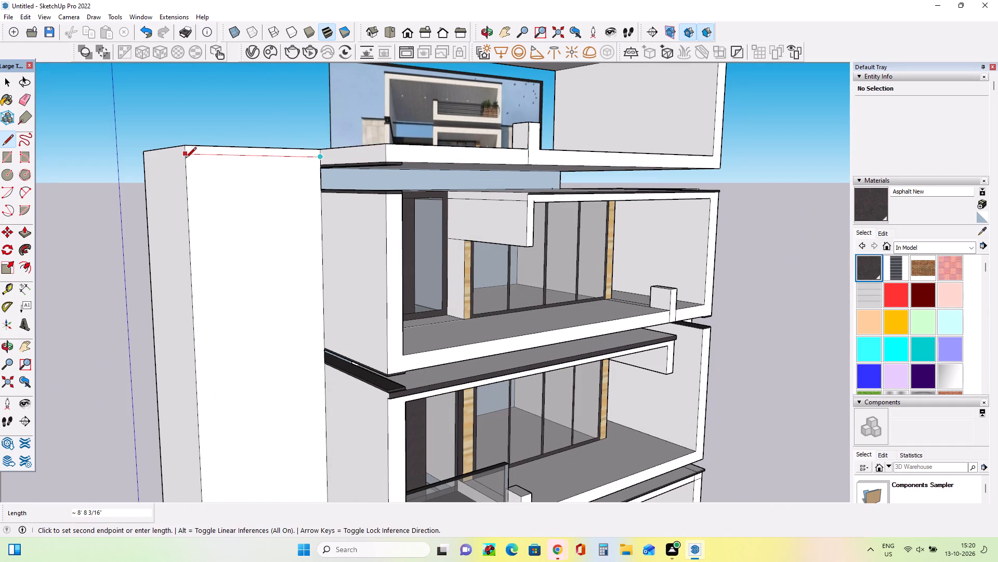
left_click(186, 159)
middle_click_drag(172, 172, 265, 172)
left_click(266, 154)
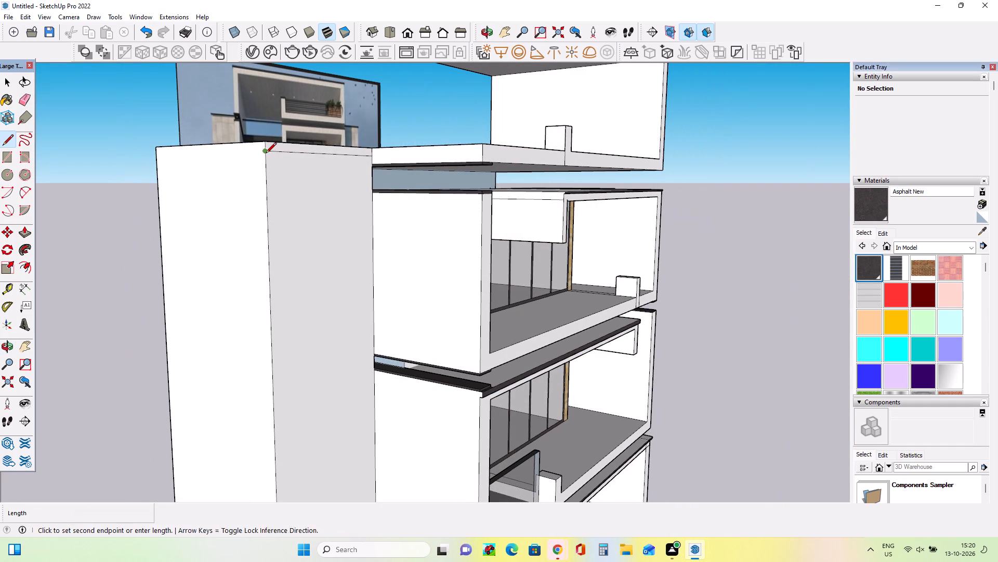
left_click(155, 161)
Paint the left tower's top face and its thin front and side strips Asphalt New.
middle_click_drag(297, 245, 191, 291)
left_click(858, 261)
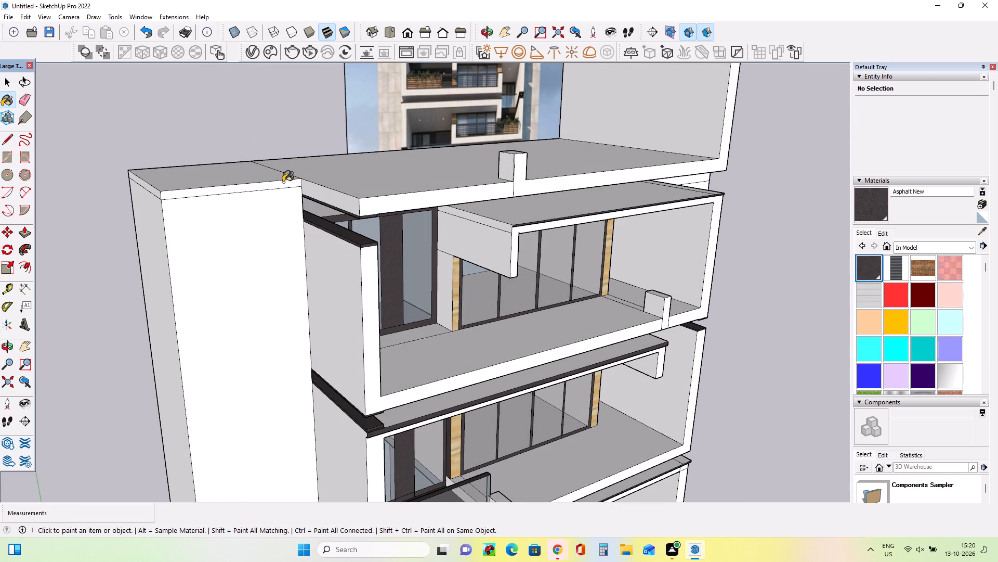
left_click(283, 182)
left_click(232, 182)
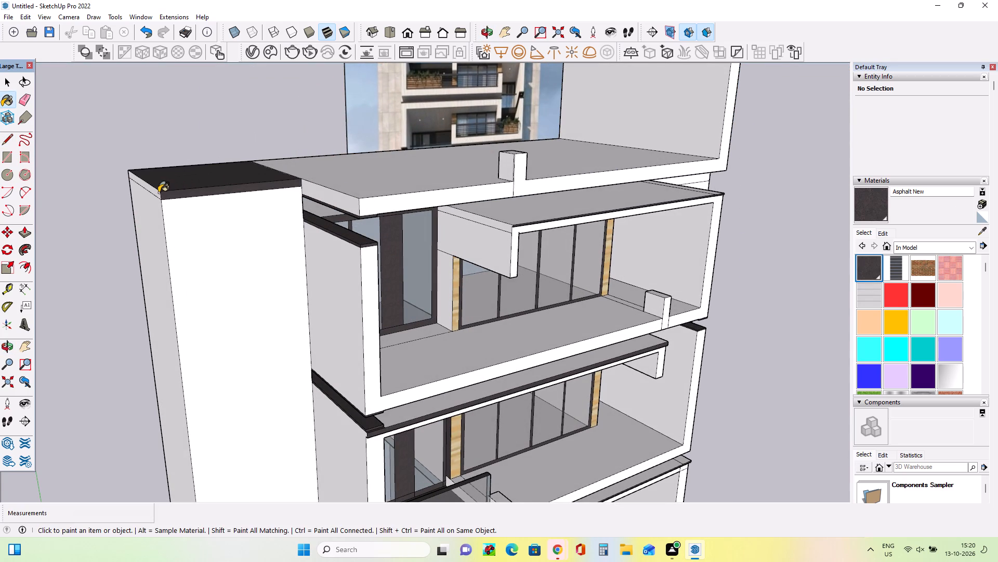
left_click(159, 193)
Push/Pull the left tower's dark front strip about 1' 6 1/4" and its dark side strip about 8 3/16" outward.
middle_click_drag(280, 209, 191, 212)
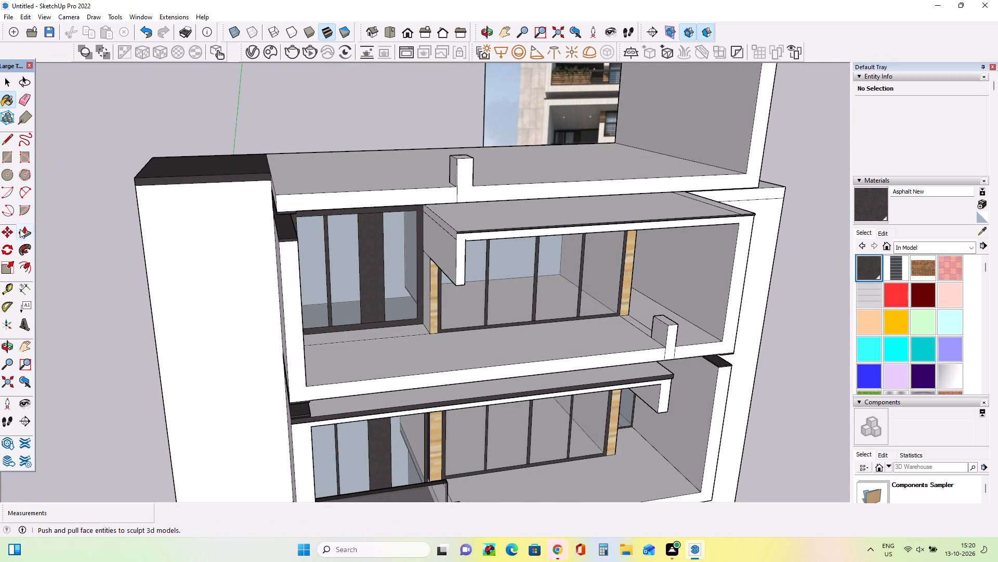
left_click(20, 229)
left_click(175, 177)
left_click(175, 182)
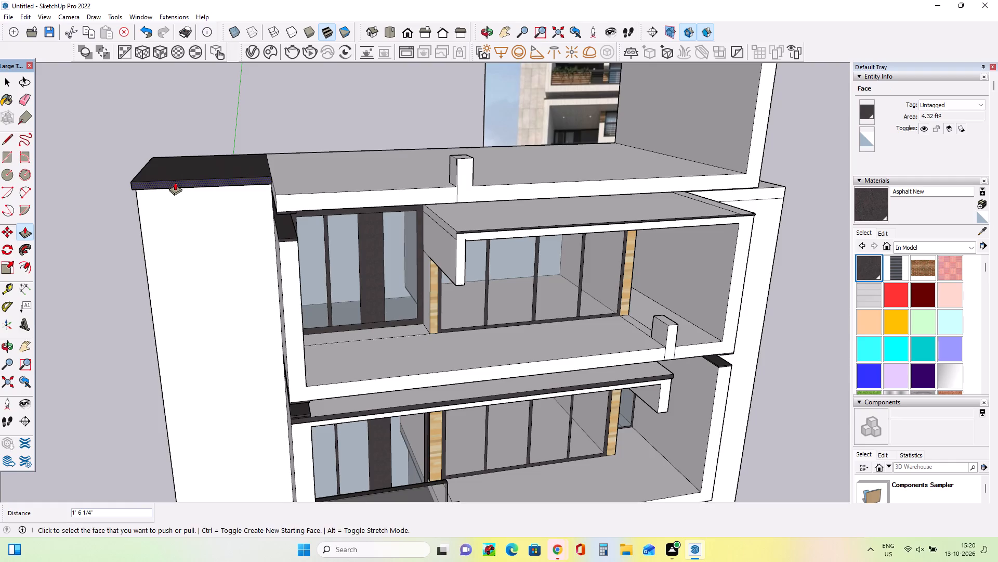
middle_click_drag(265, 221, 453, 170)
left_click(211, 149)
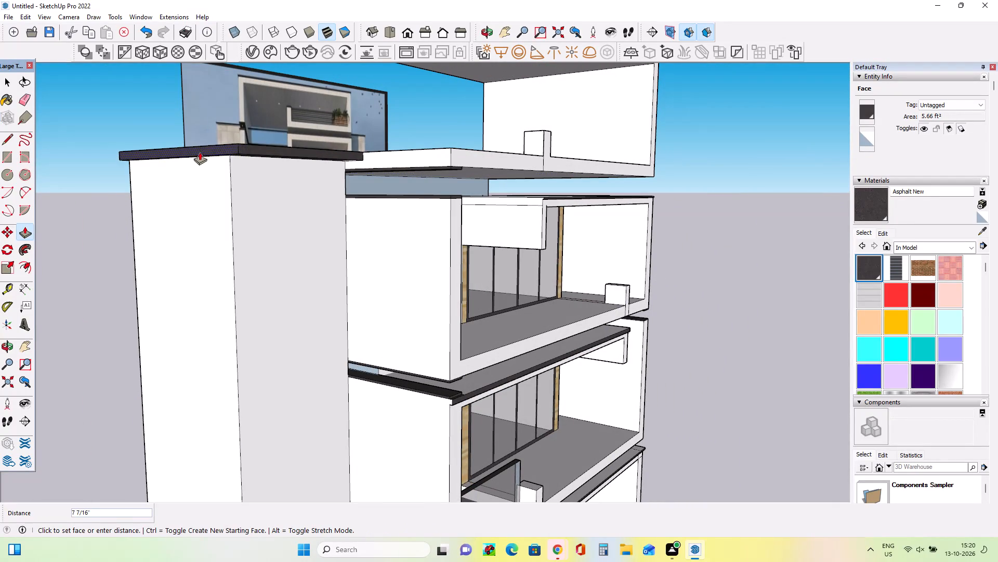
left_click(200, 153)
middle_click_drag(370, 222, 217, 225)
scroll(217, 225, "down", 10)
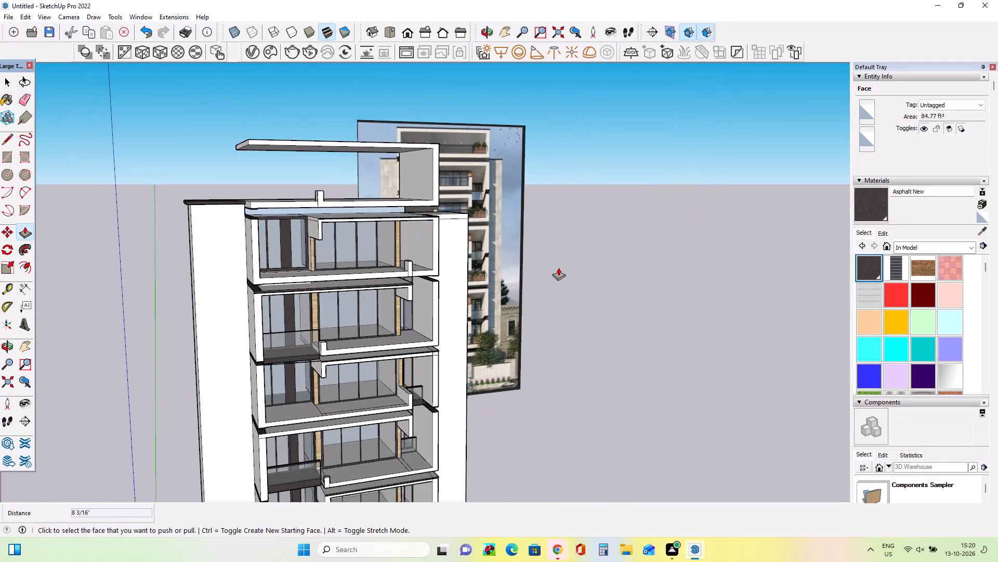
Push/Pull the right tower's thin front top strip about 1' 6" and its side strip about 8 3/4" outward.
middle_click_drag(561, 267, 393, 285)
scroll(471, 206, "up", 7)
left_click(488, 228)
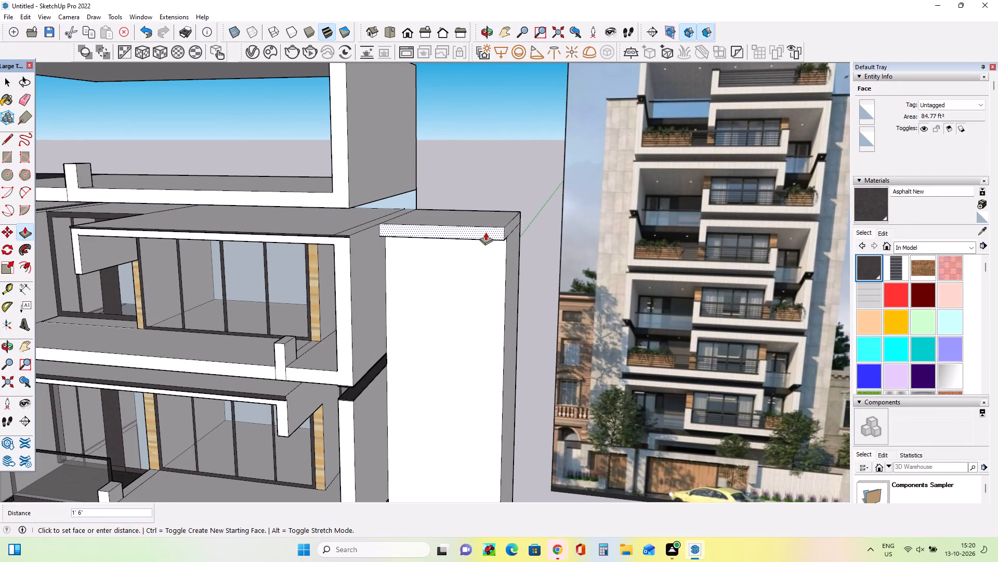
left_click(485, 232)
middle_click_drag(541, 229, 494, 236)
left_click(494, 236)
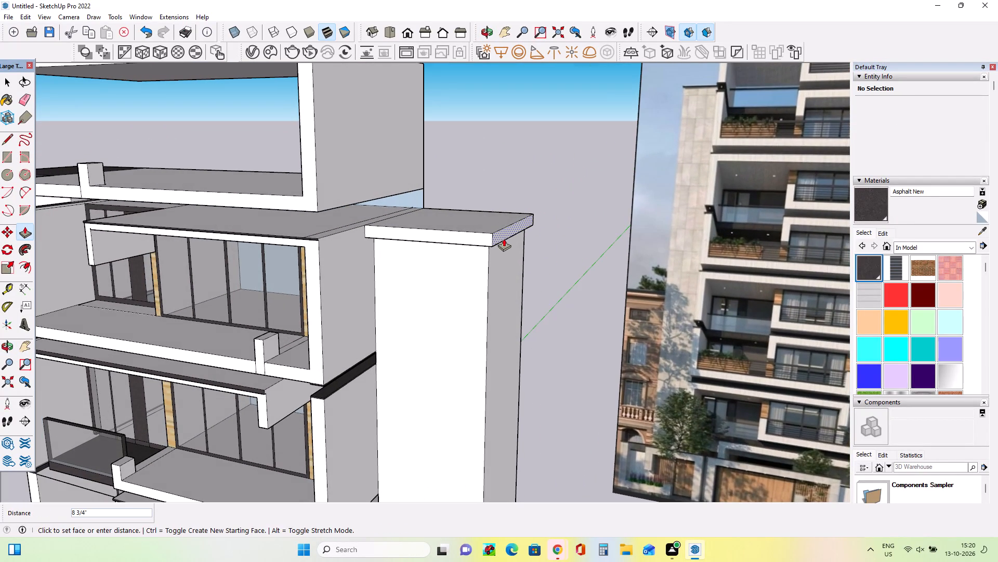
left_click(504, 238)
Paint the top, side and front faces of the right tower's projecting cap Asphalt New.
left_click(867, 260)
left_click(493, 212)
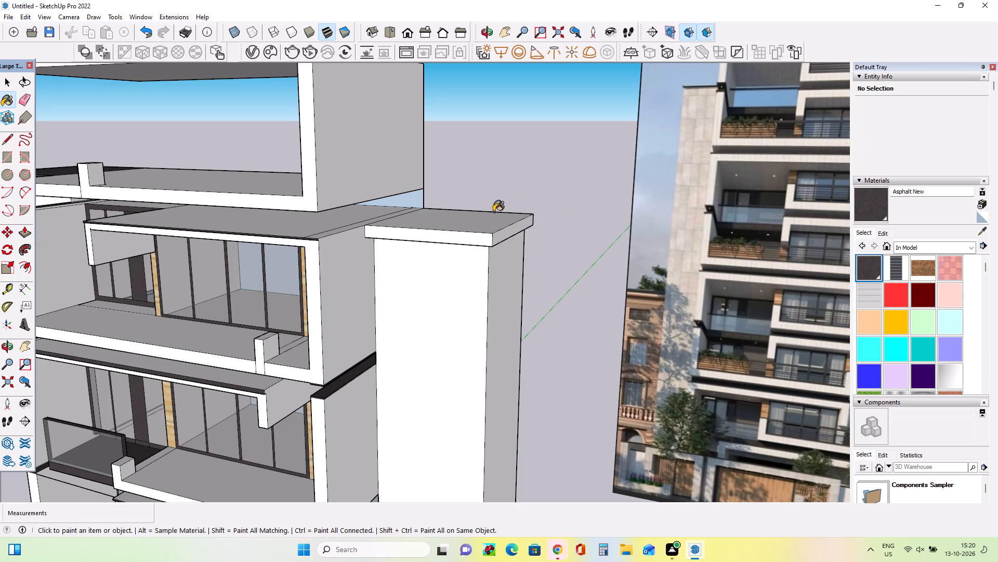
left_click(500, 227)
left_click(509, 235)
left_click(483, 240)
Compare the modeled facade with the reference image, examining the tower tops, balcony levels and ground-floor entrance area.
middle_click_drag(457, 258, 539, 217)
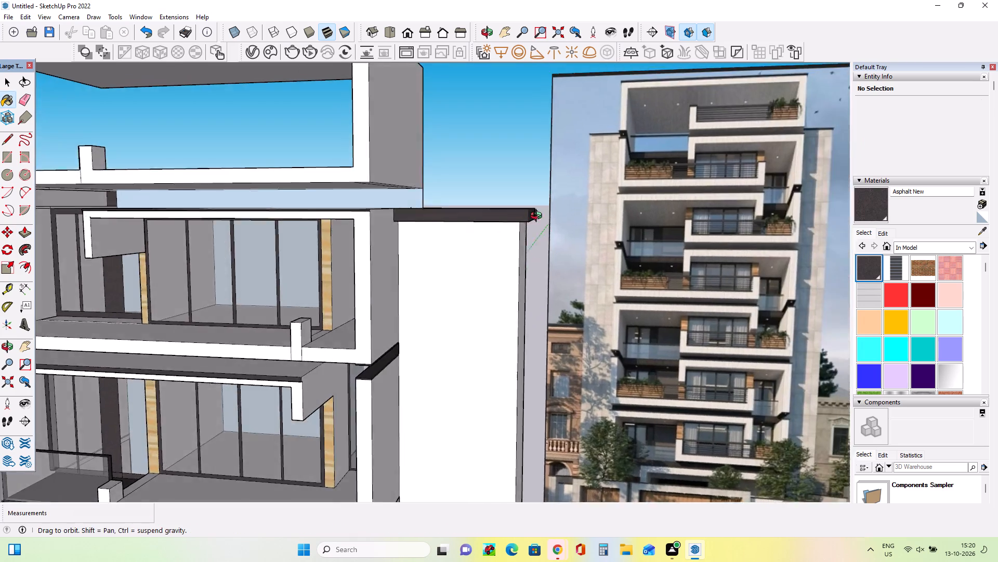
middle_click_drag(539, 217, 561, 213)
scroll(561, 213, "down", 8)
scroll(405, 241, "down", 8)
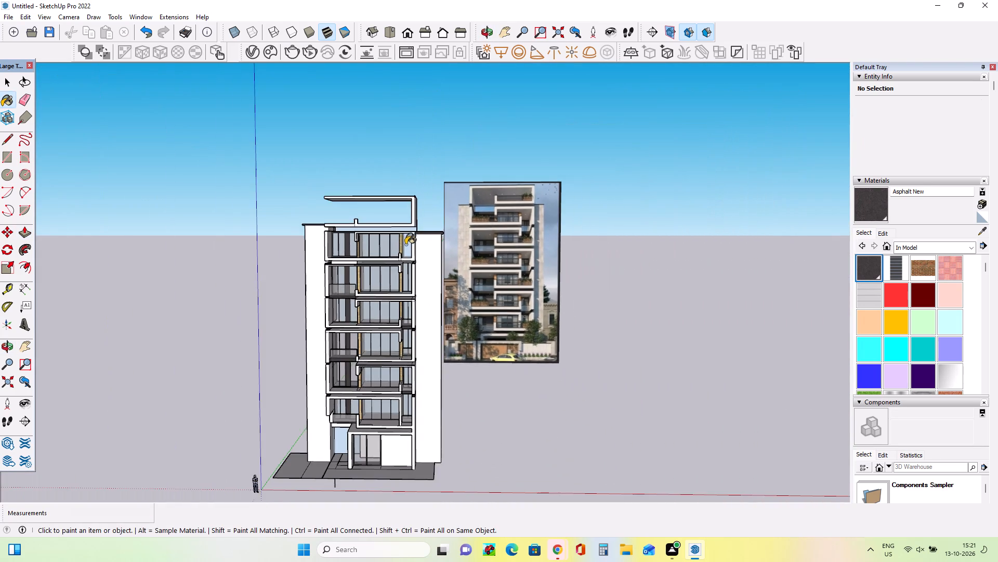
scroll(387, 423, "up", 4)
middle_click_drag(387, 421, 387, 429)
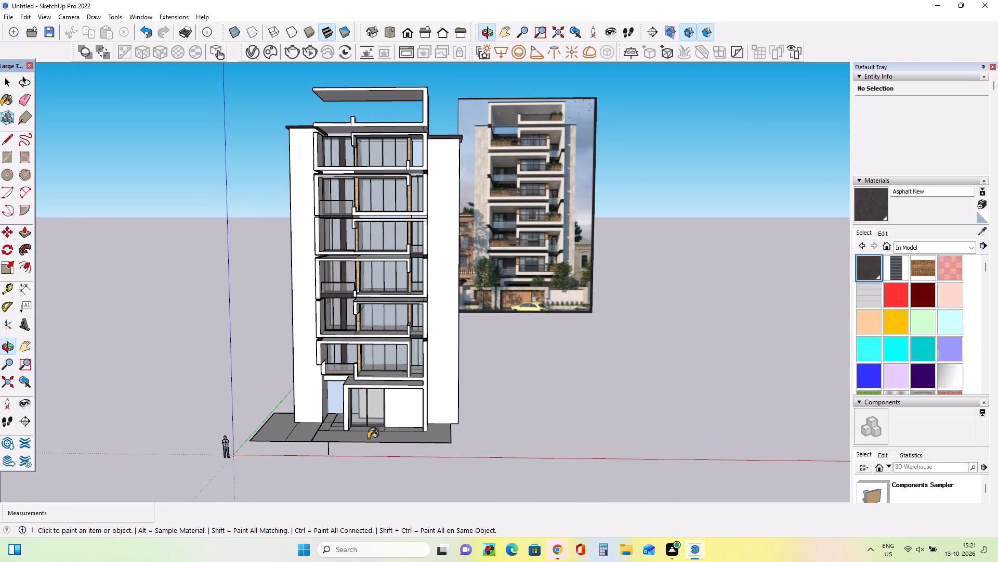
scroll(366, 413, "up", 2)
scroll(364, 410, "down", 3)
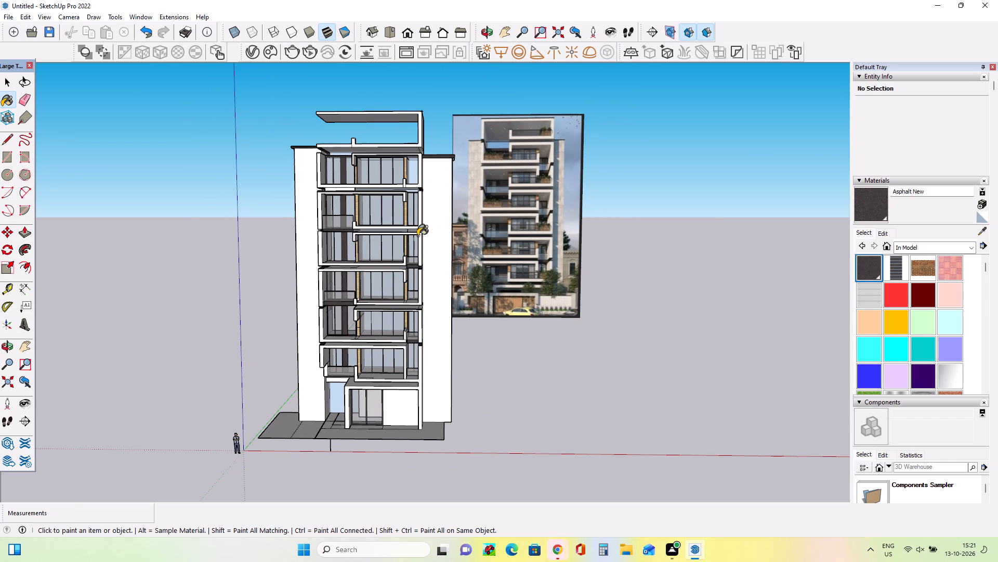
scroll(534, 156, "up", 8)
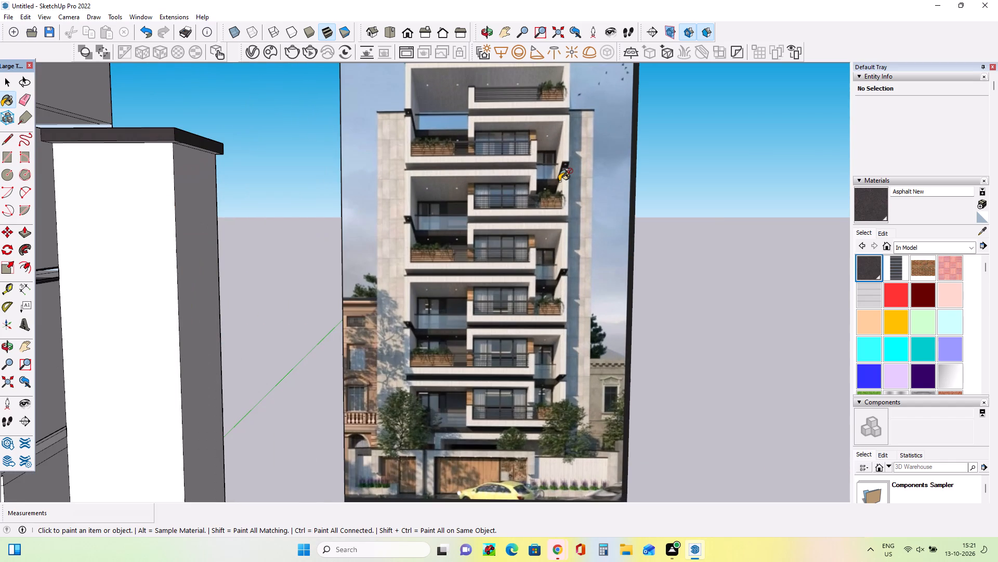
scroll(560, 181, "down", 5)
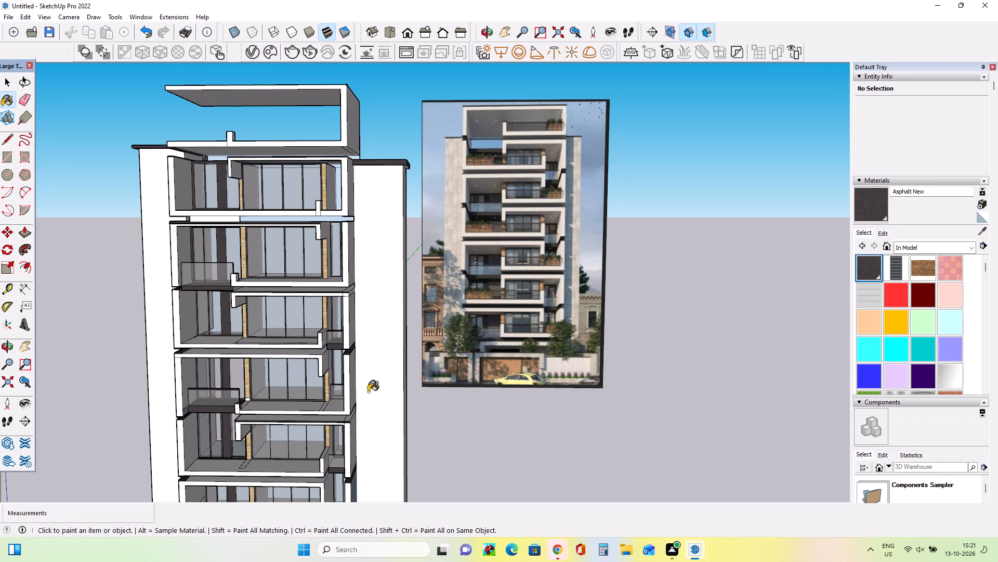
scroll(366, 348, "down", 10)
scroll(317, 483, "up", 3)
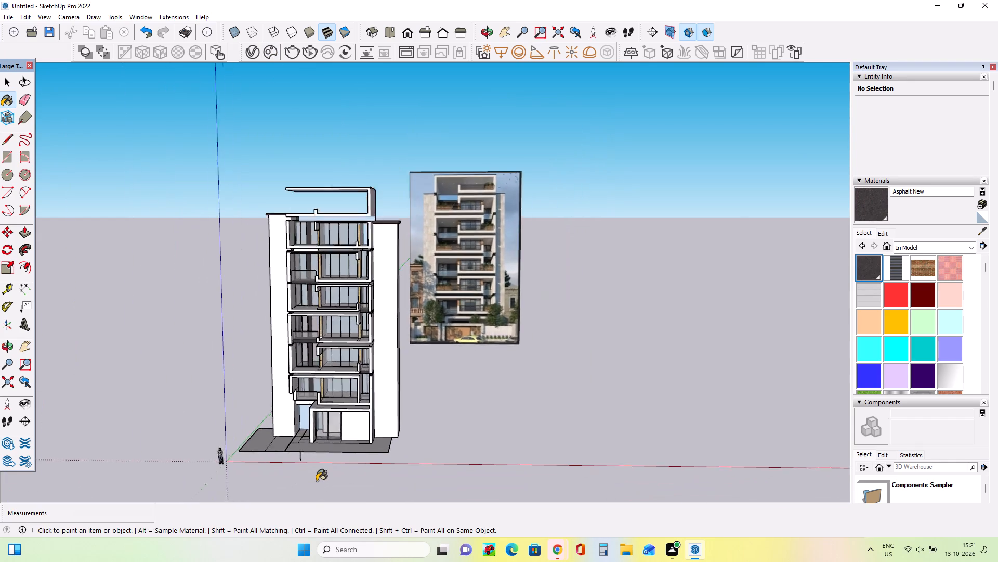
scroll(317, 481, "up", 4)
scroll(326, 441, "down", 2)
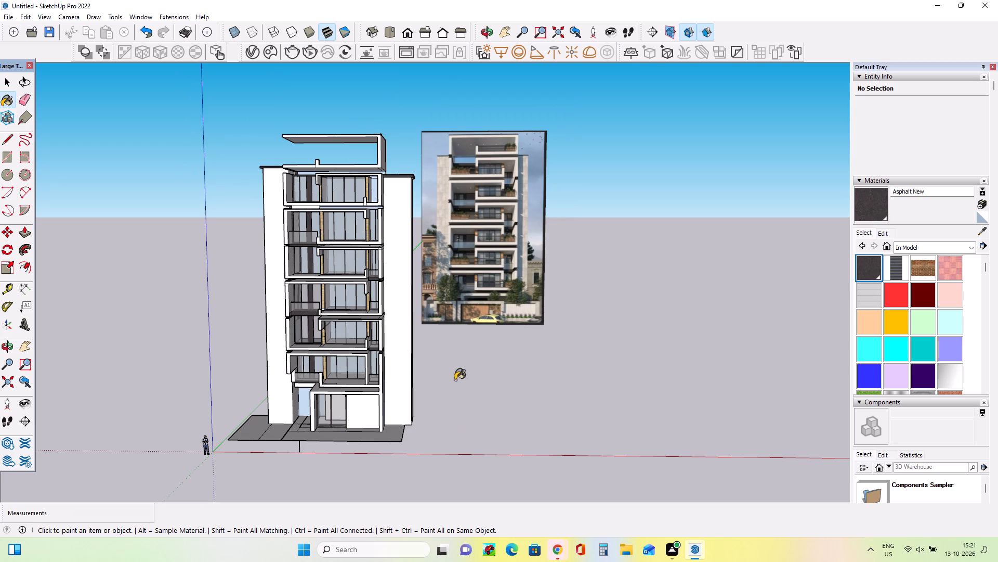
scroll(360, 437, "up", 3)
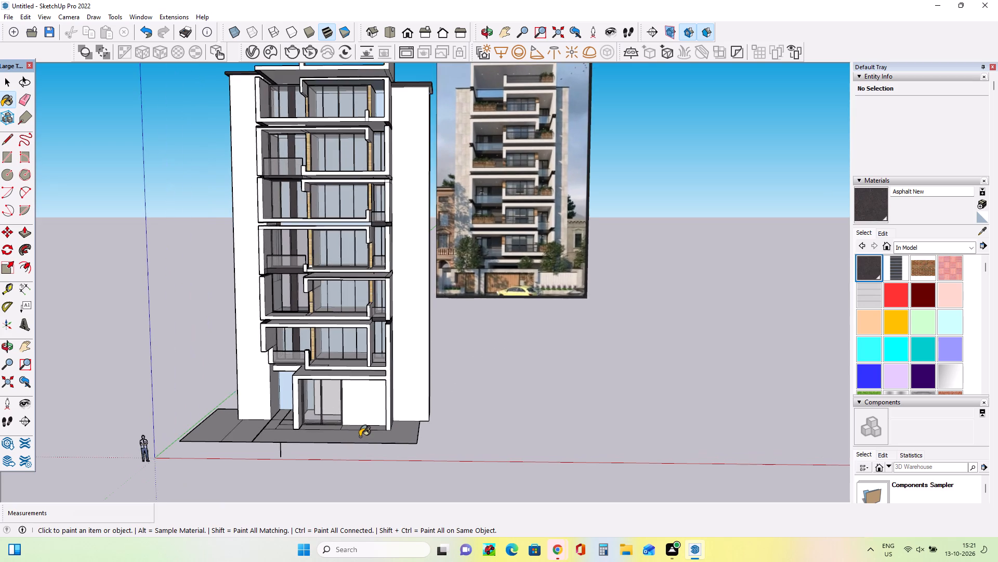
scroll(360, 437, "up", 3)
scroll(558, 236, "up", 6)
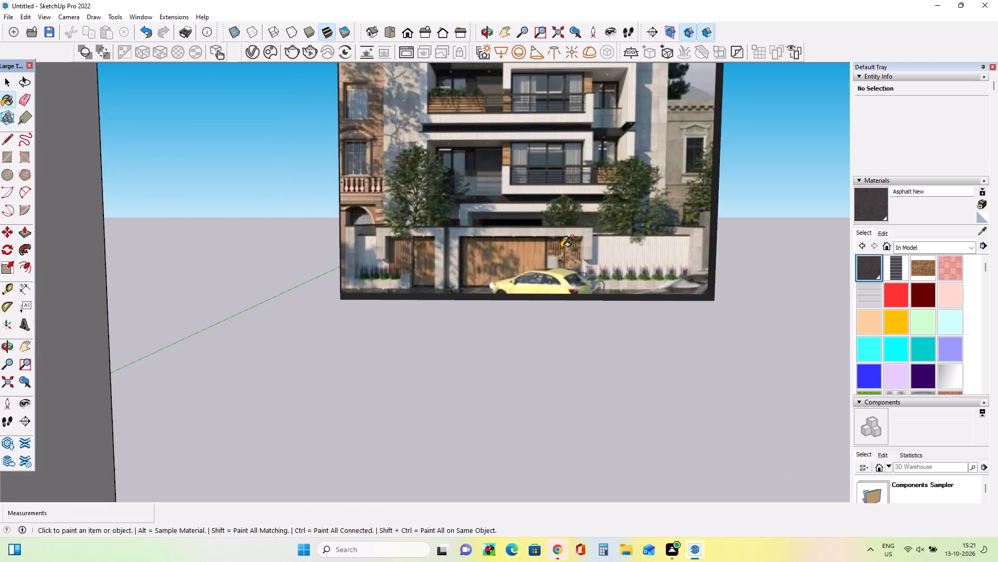
scroll(562, 247, "up", 3)
scroll(562, 248, "down", 2)
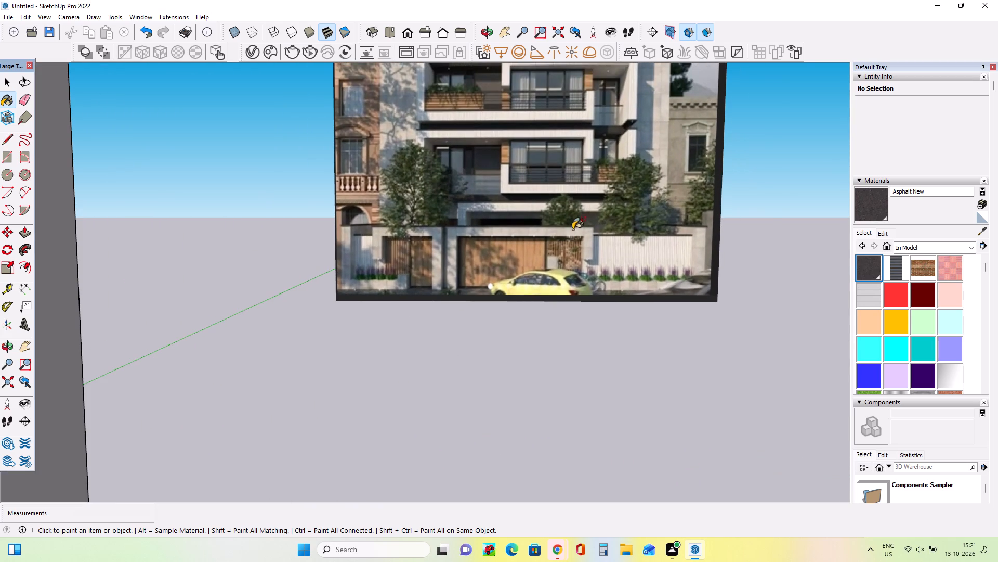
scroll(574, 227, "up", 3)
scroll(595, 234, "down", 4)
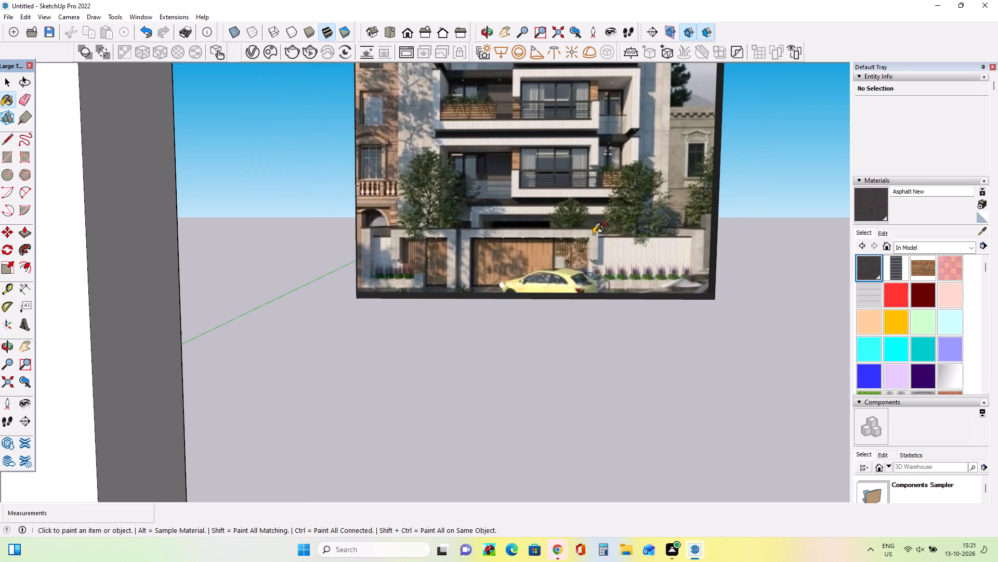
scroll(595, 234, "down", 10)
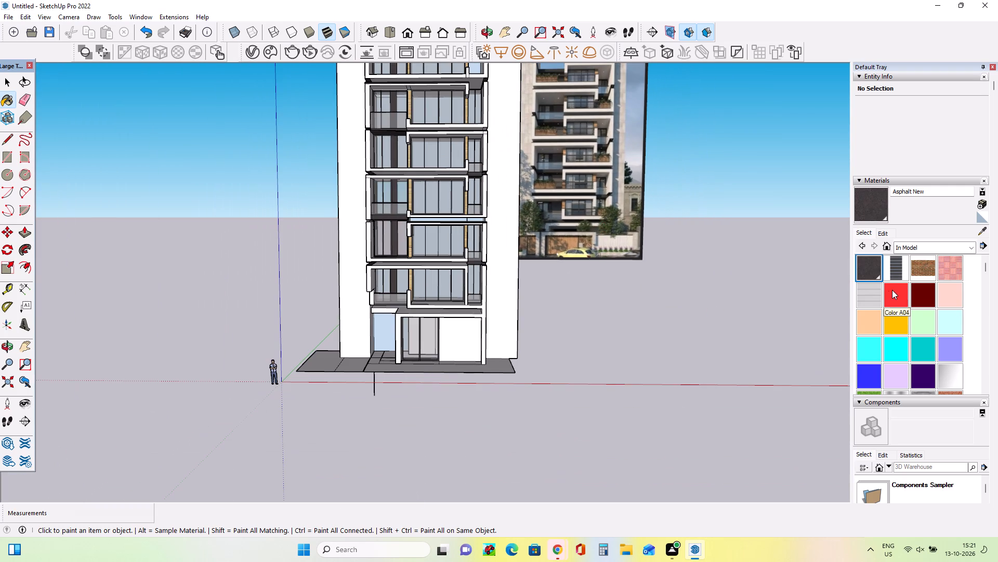
Paint the blank ground-floor wall panel beside the sliding glass doors Cladding Siding White.
left_click(875, 291)
left_click(465, 346)
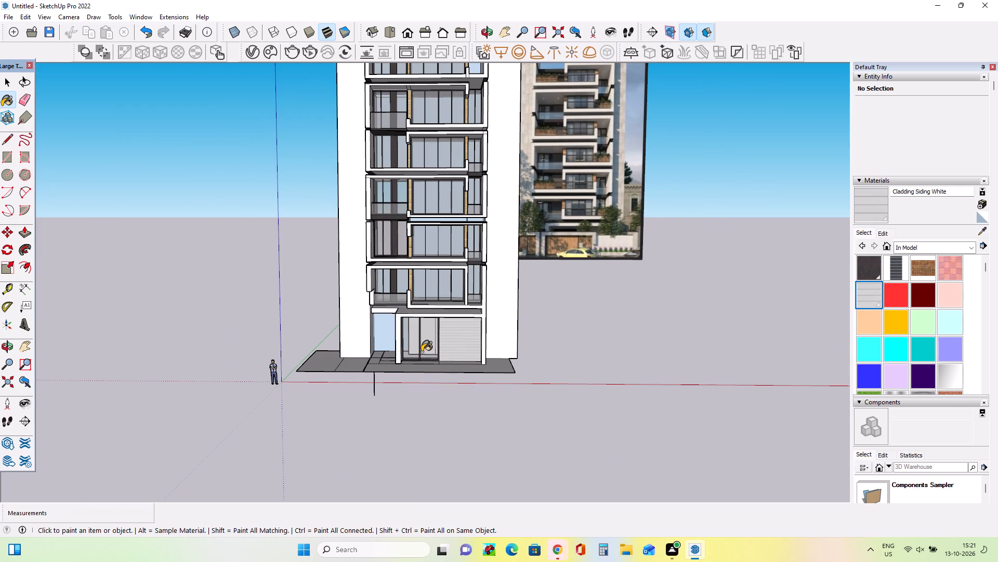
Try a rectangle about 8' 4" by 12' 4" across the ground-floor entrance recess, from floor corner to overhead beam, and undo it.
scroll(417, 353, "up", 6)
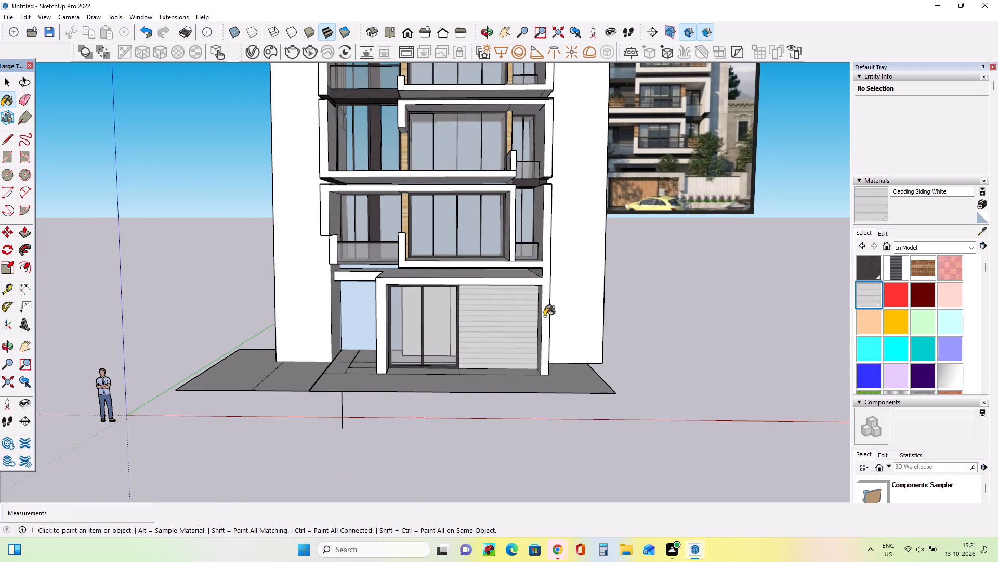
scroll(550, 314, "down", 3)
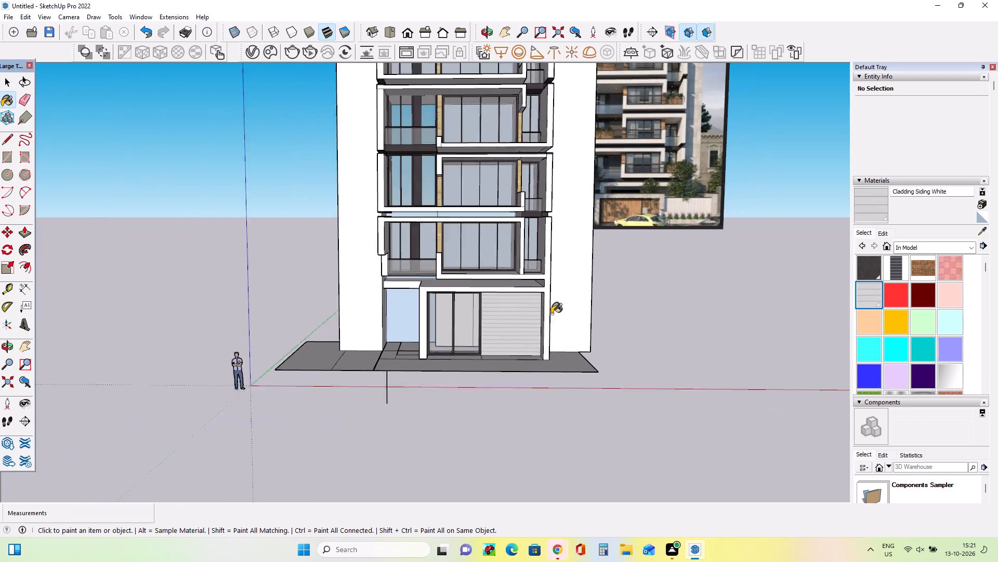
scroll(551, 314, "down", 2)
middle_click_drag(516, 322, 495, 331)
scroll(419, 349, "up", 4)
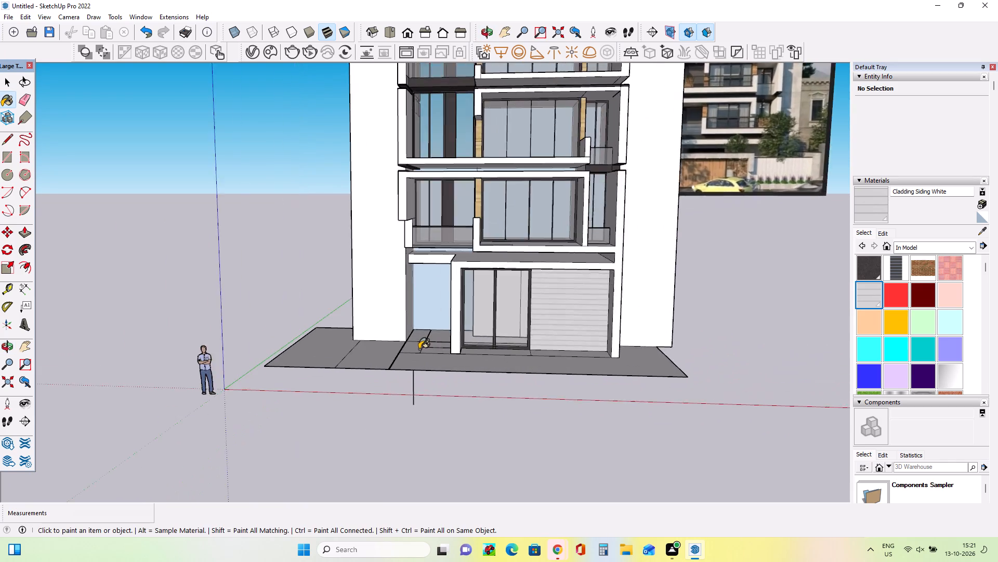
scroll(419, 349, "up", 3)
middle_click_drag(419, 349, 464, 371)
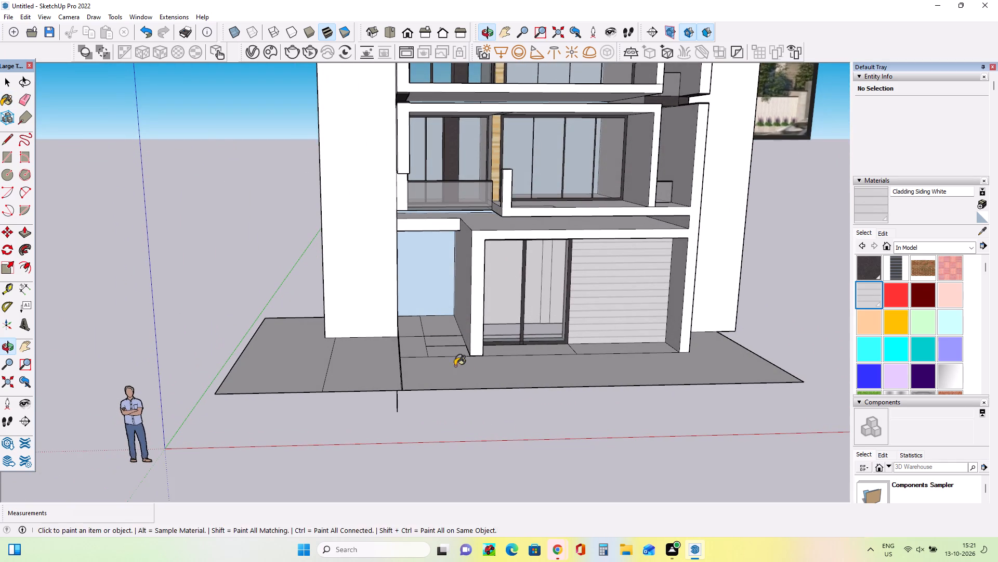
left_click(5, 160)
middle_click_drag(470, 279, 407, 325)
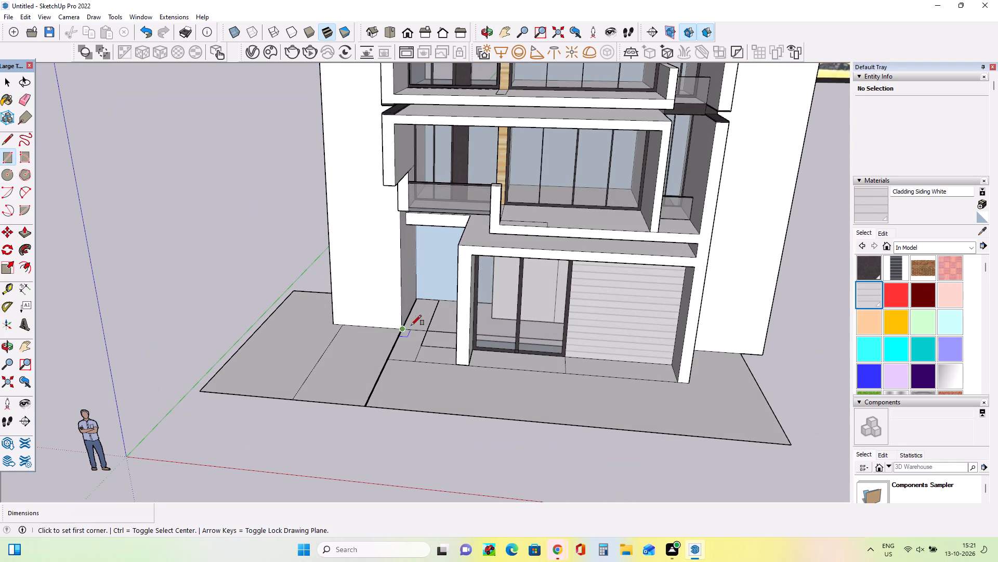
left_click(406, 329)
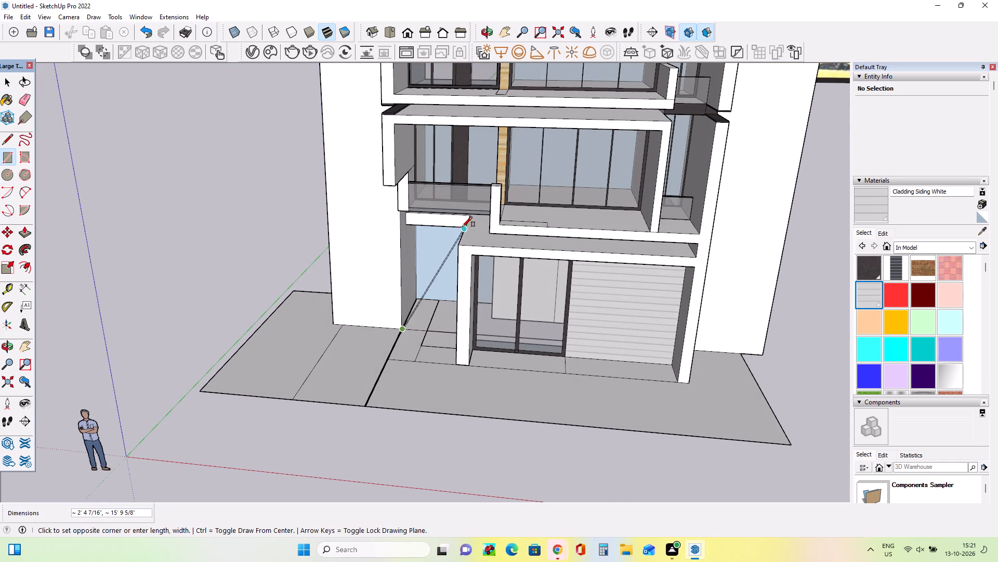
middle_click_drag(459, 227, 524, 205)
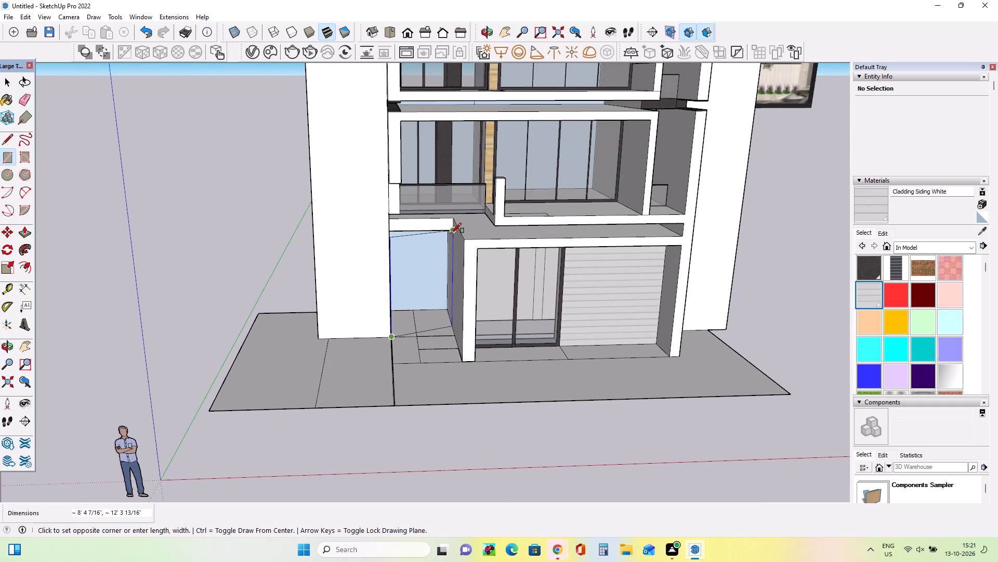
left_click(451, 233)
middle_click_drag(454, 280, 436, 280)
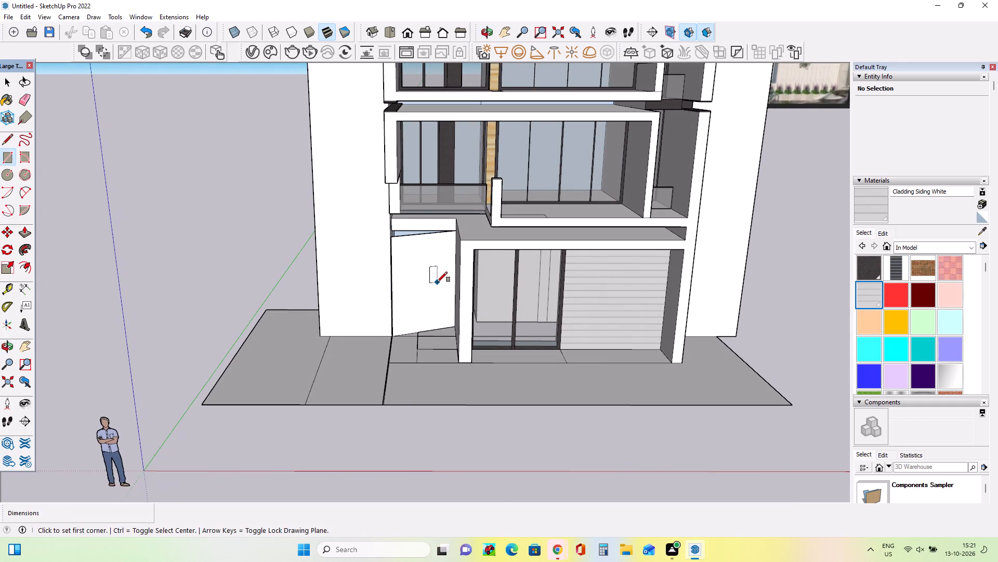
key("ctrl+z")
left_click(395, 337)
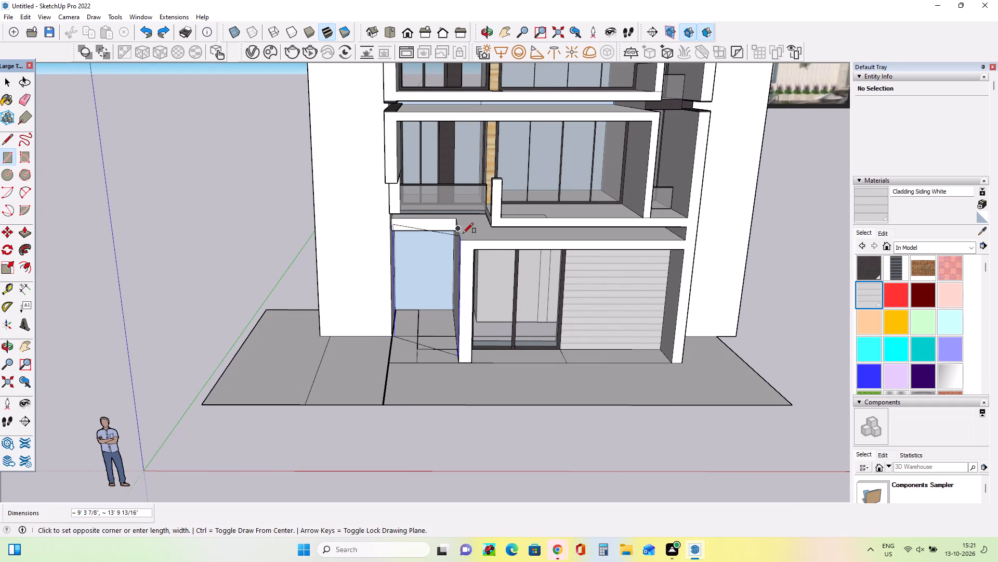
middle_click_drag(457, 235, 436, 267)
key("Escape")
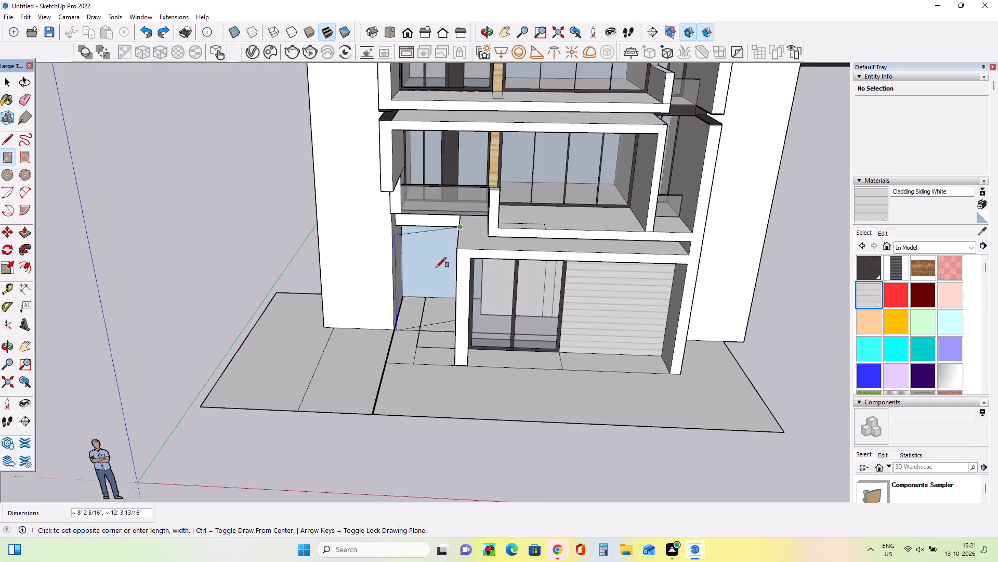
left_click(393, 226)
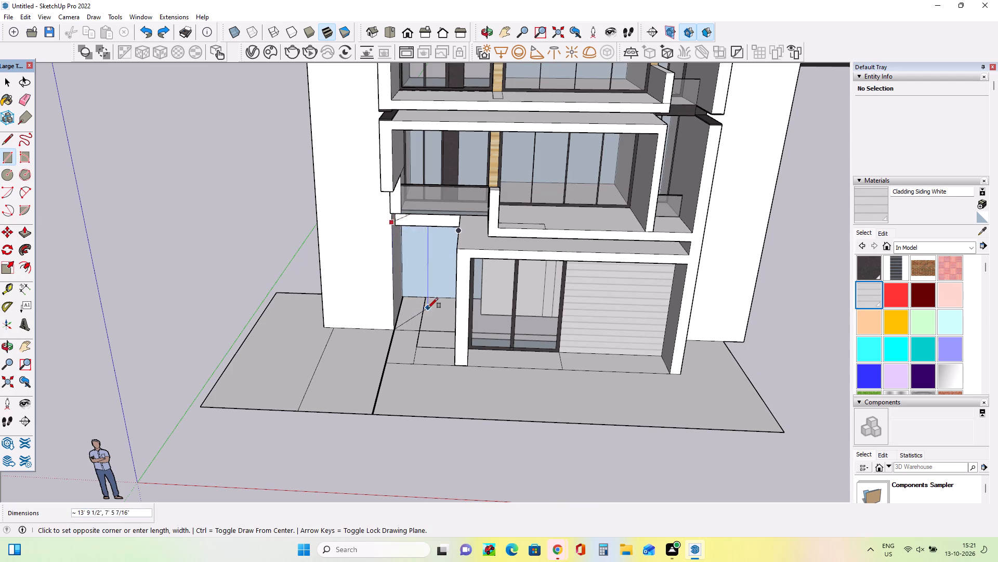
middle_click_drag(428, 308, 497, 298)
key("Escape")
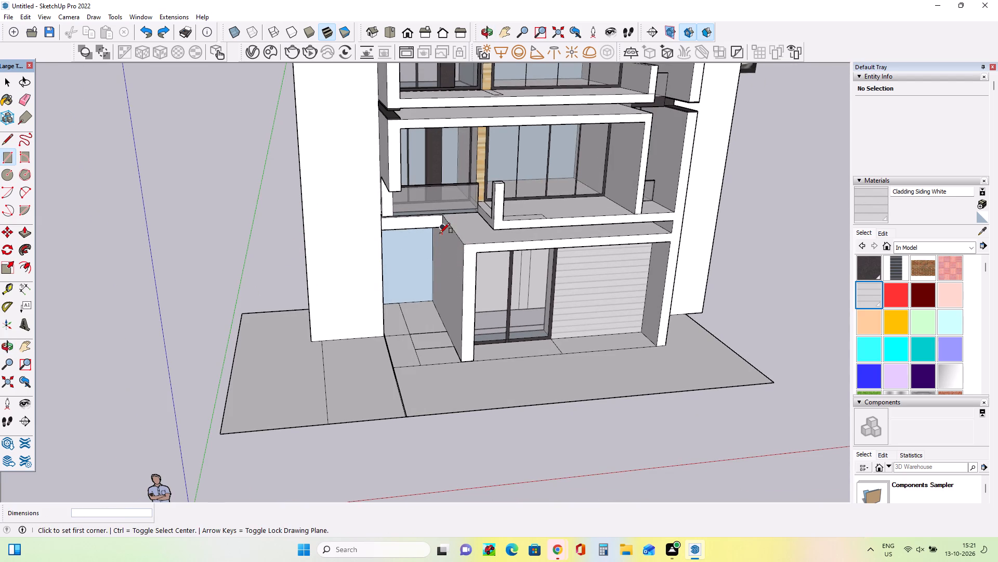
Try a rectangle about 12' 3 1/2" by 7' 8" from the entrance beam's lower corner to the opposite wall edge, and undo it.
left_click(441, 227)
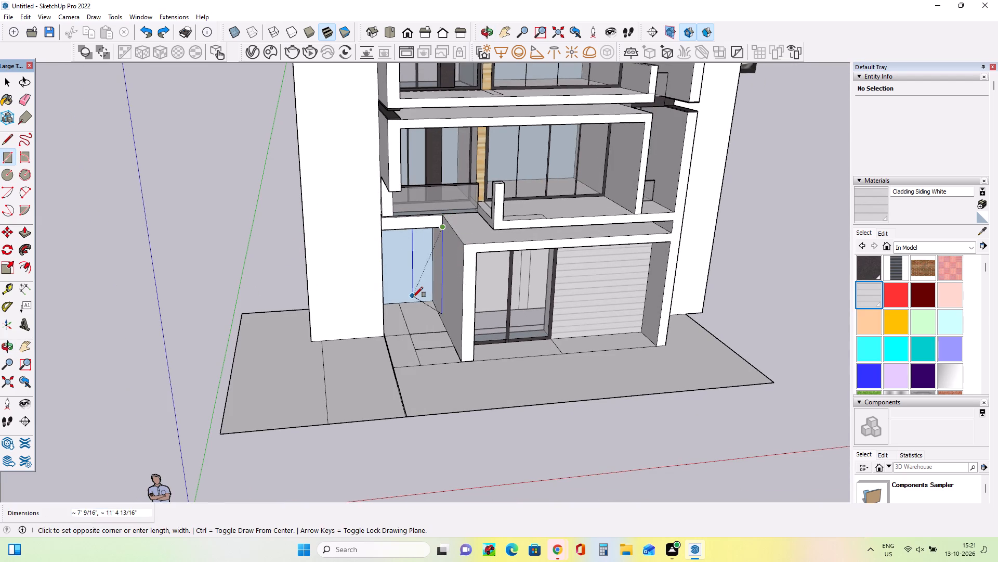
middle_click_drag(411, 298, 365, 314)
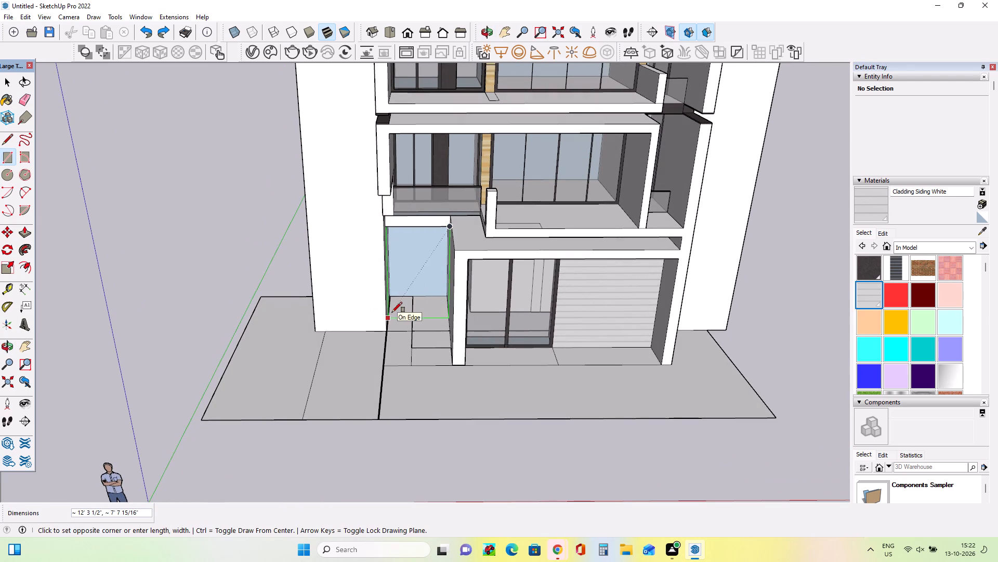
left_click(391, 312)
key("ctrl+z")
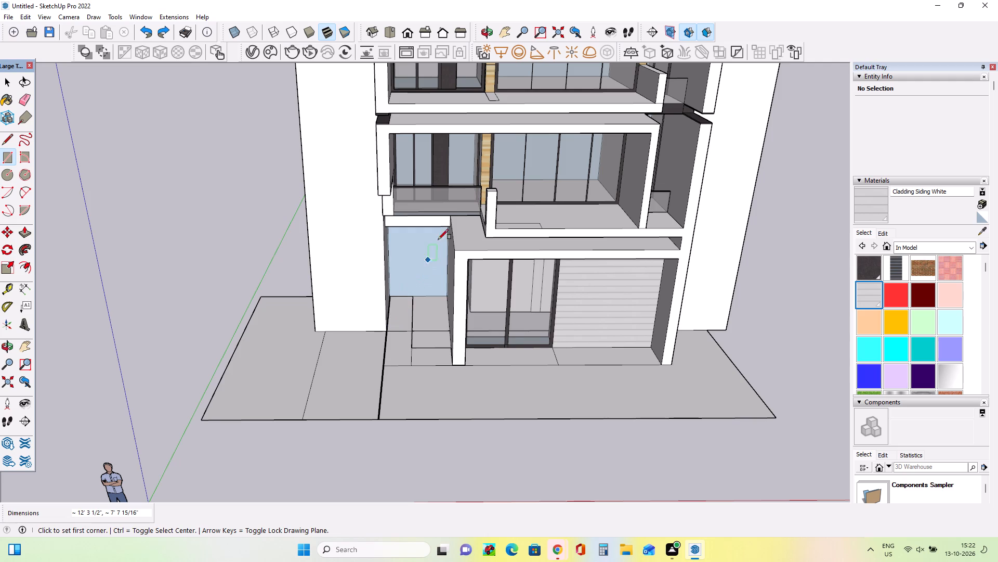
Draw an upright rectangle in the ground-floor entrance recess, from the overhead beam's lower corner to near the left tower's wall.
left_click(450, 223)
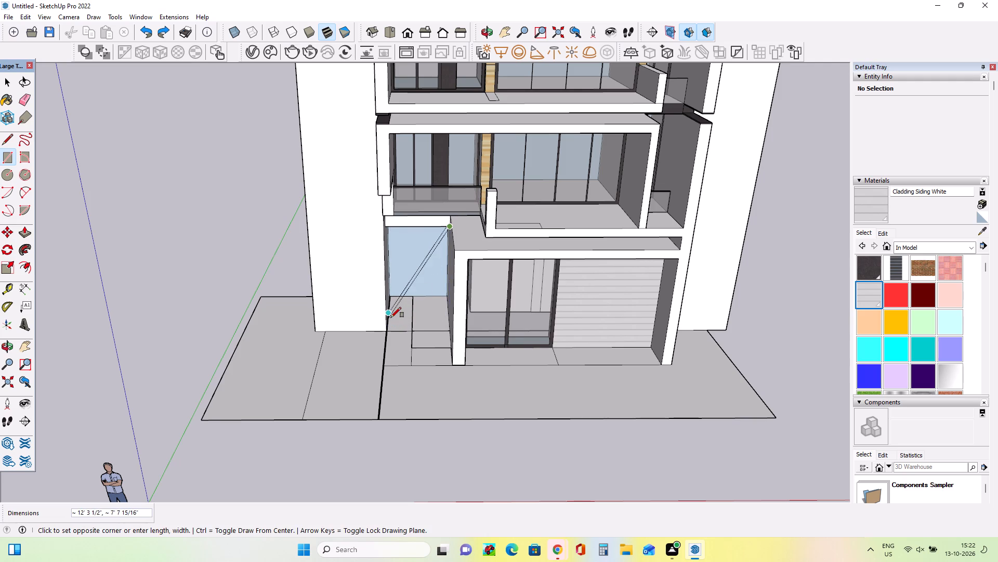
left_click(395, 320)
middle_click_drag(423, 311, 412, 306)
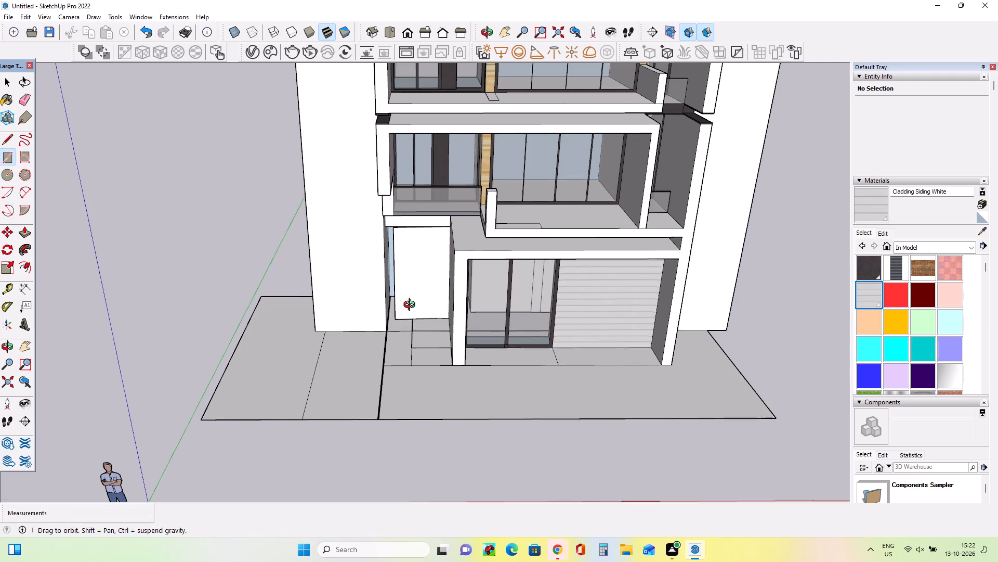
middle_click_drag(412, 306, 390, 297)
scroll(387, 229, "up", 7)
middle_click_drag(415, 275, 439, 202)
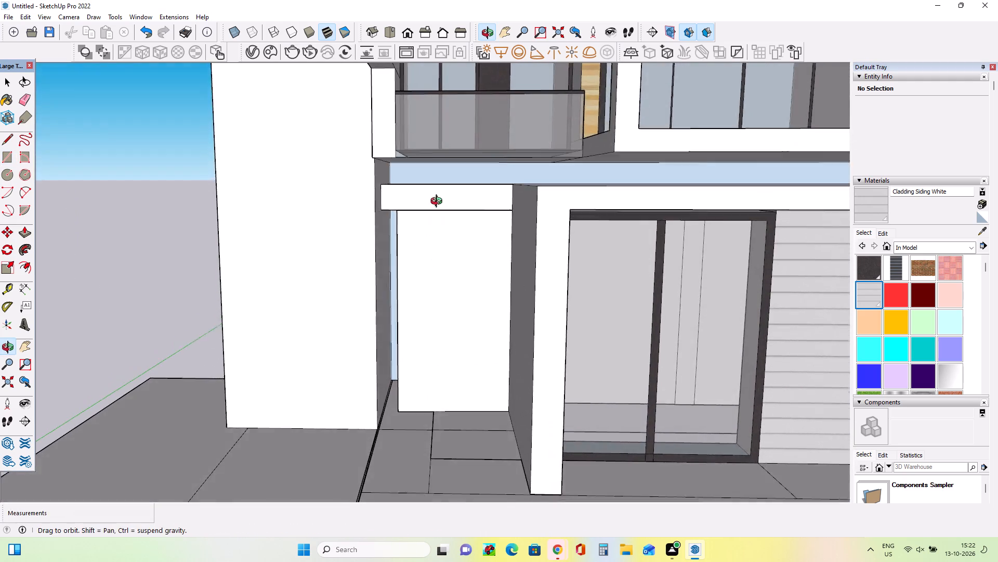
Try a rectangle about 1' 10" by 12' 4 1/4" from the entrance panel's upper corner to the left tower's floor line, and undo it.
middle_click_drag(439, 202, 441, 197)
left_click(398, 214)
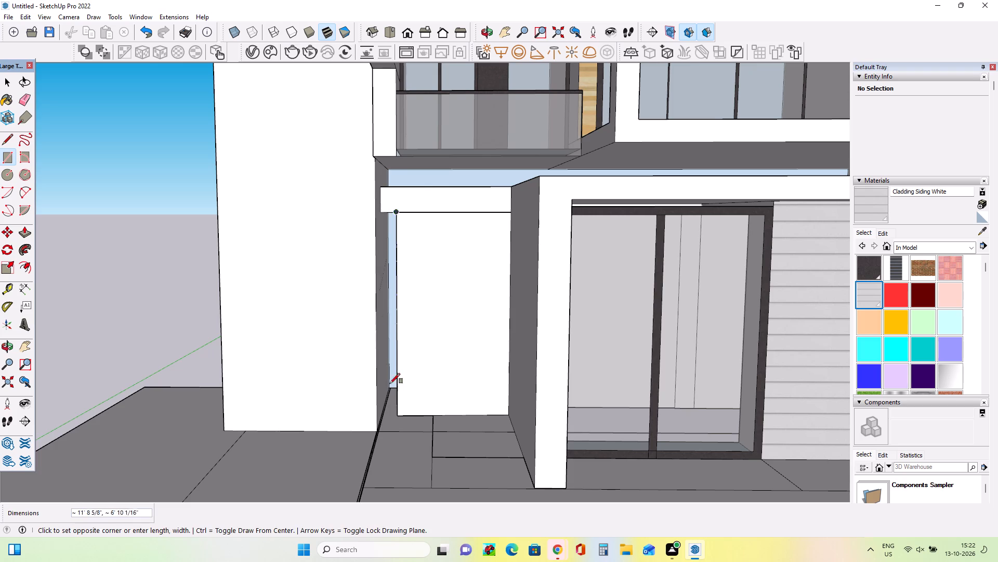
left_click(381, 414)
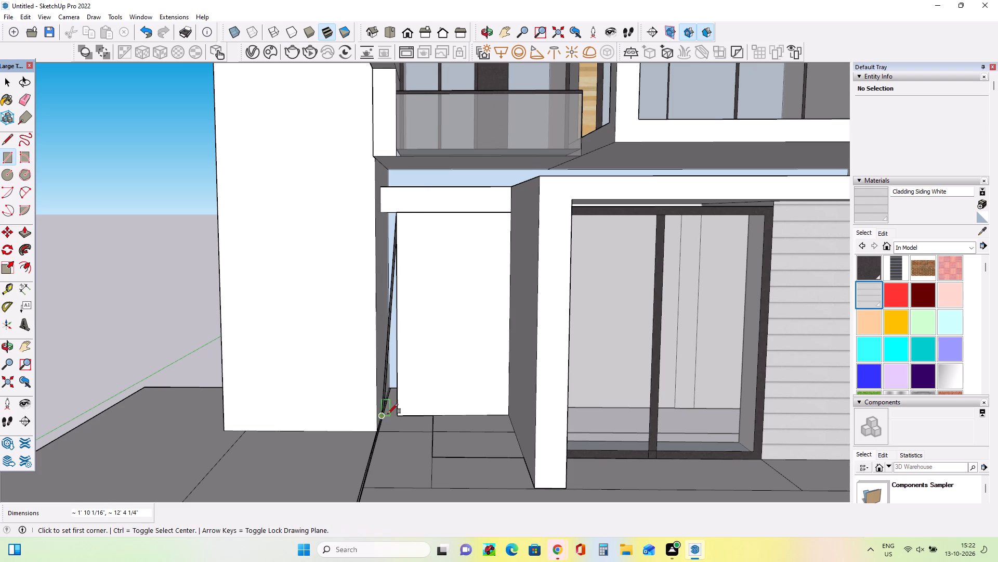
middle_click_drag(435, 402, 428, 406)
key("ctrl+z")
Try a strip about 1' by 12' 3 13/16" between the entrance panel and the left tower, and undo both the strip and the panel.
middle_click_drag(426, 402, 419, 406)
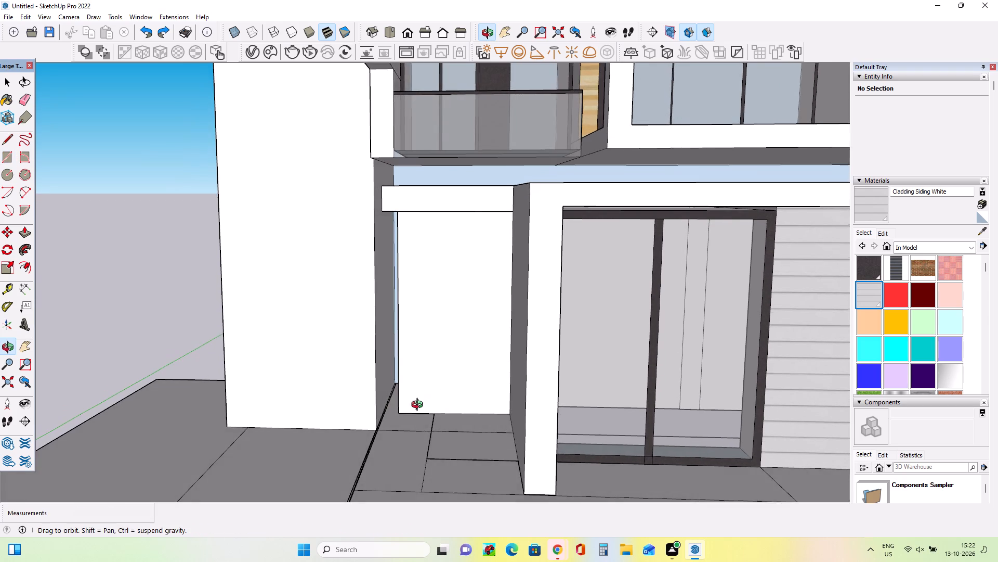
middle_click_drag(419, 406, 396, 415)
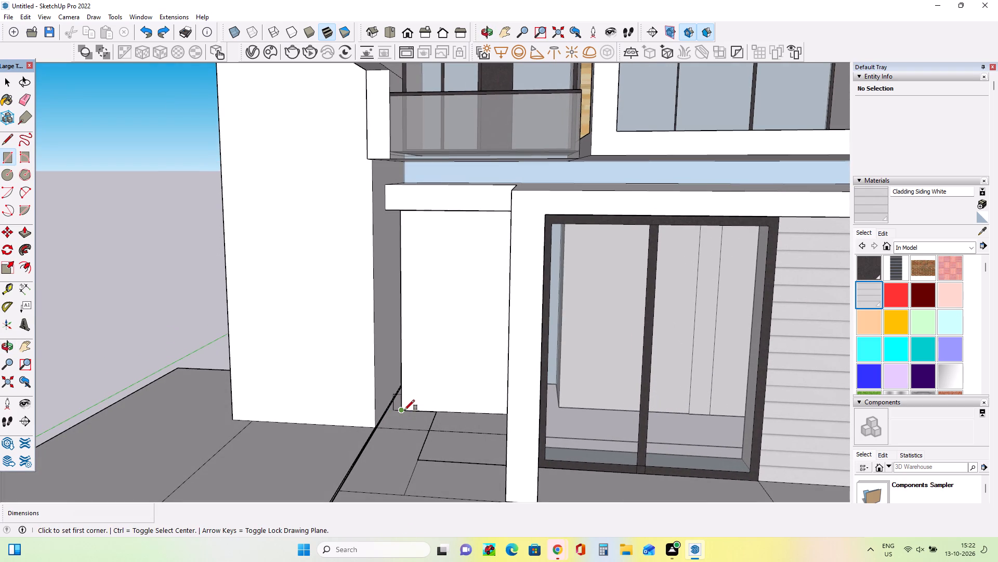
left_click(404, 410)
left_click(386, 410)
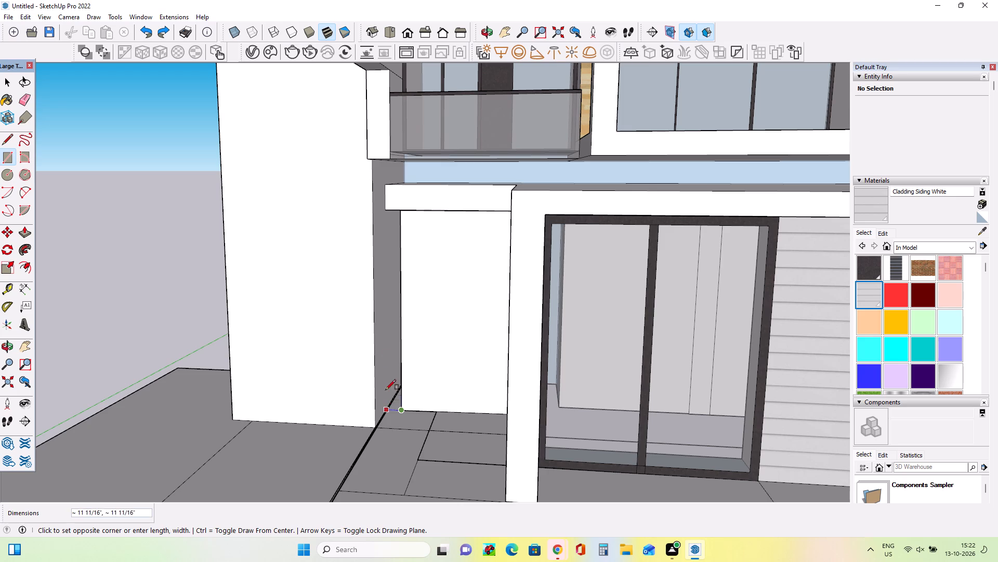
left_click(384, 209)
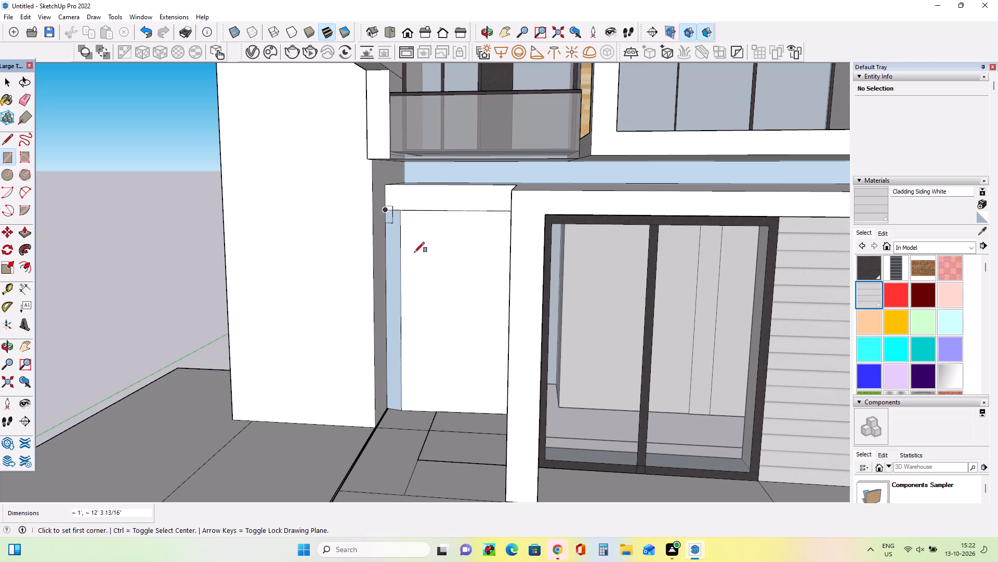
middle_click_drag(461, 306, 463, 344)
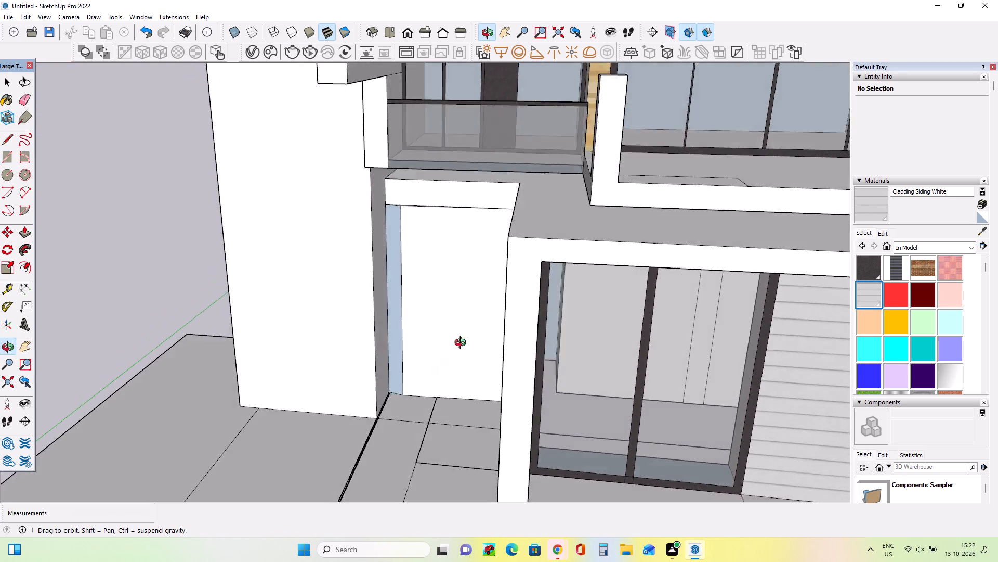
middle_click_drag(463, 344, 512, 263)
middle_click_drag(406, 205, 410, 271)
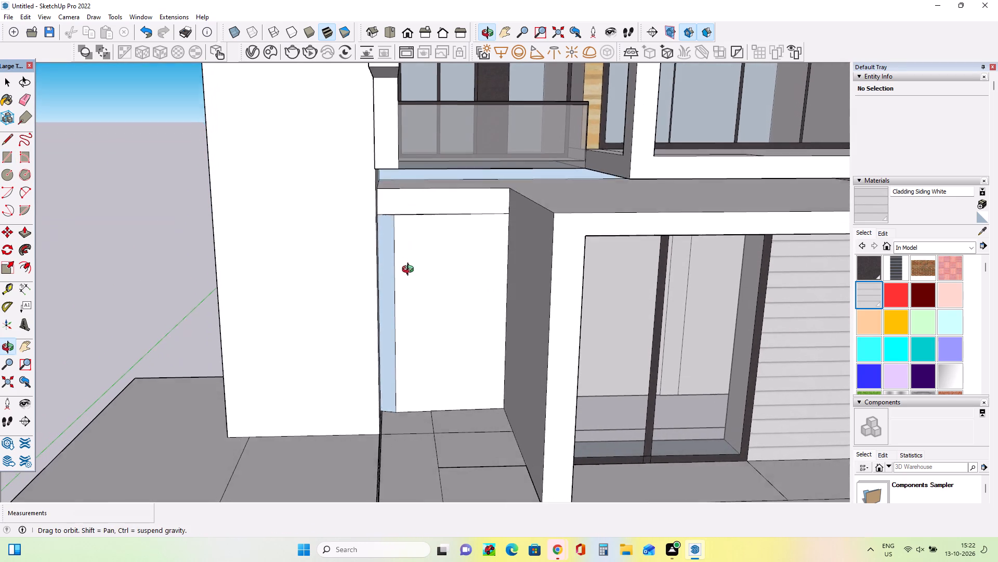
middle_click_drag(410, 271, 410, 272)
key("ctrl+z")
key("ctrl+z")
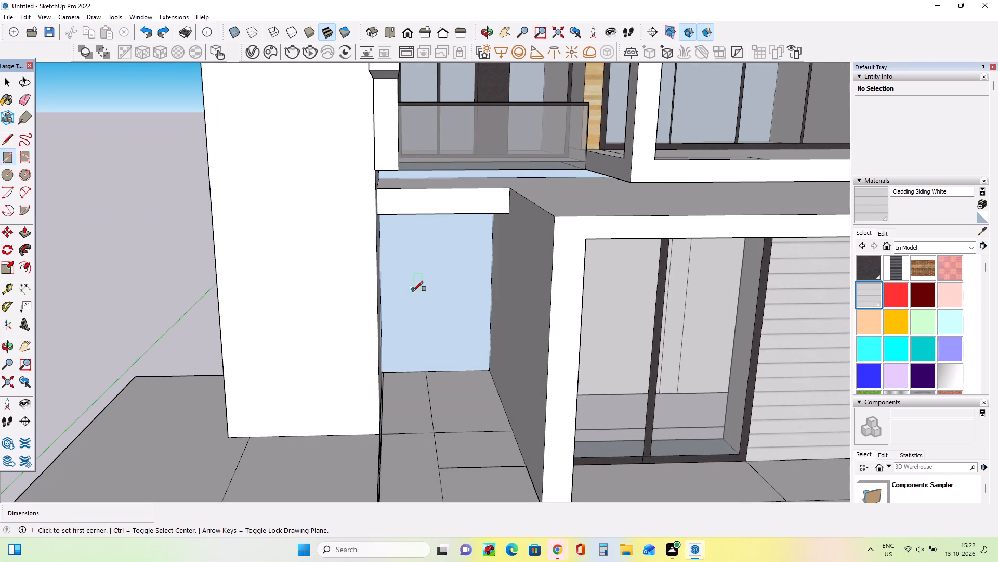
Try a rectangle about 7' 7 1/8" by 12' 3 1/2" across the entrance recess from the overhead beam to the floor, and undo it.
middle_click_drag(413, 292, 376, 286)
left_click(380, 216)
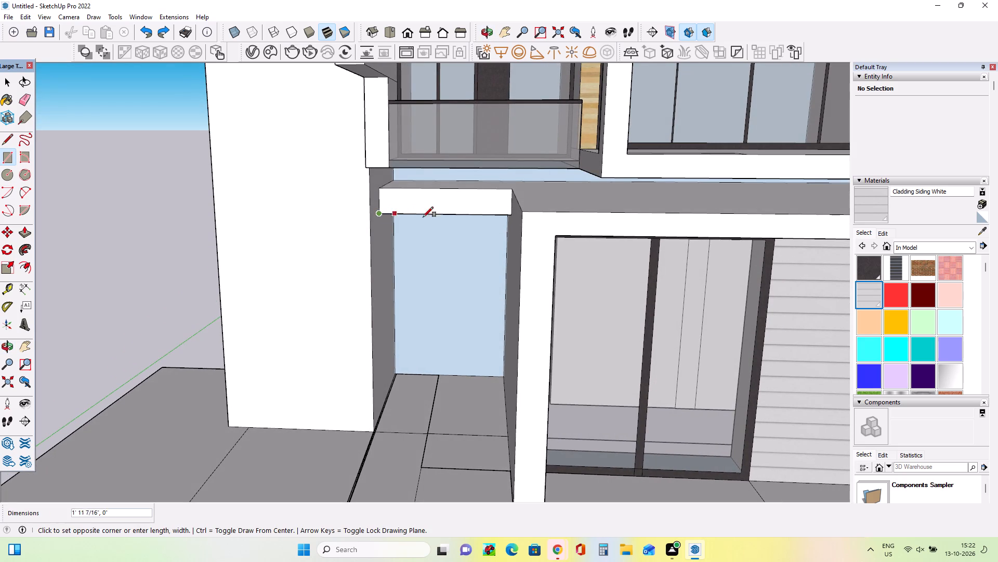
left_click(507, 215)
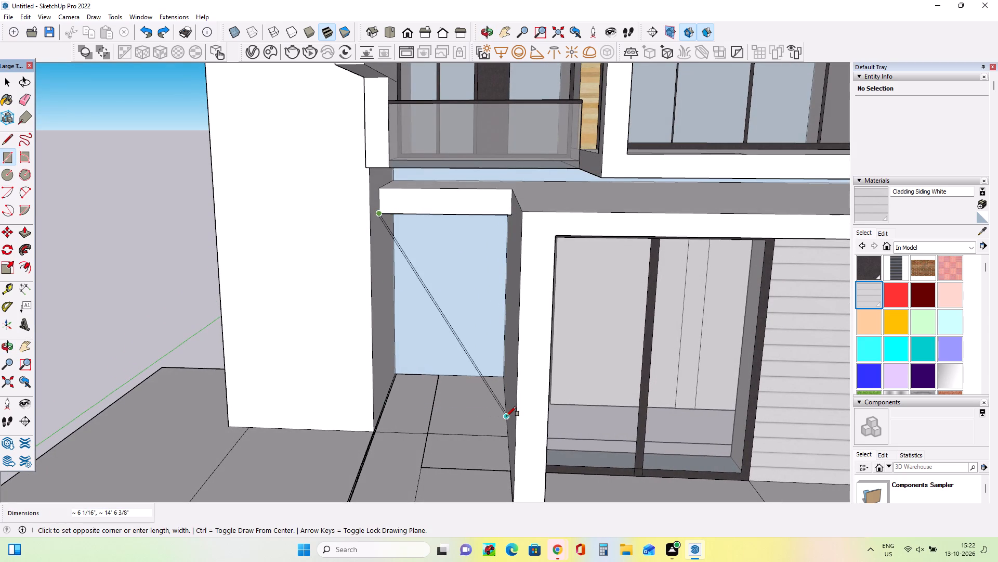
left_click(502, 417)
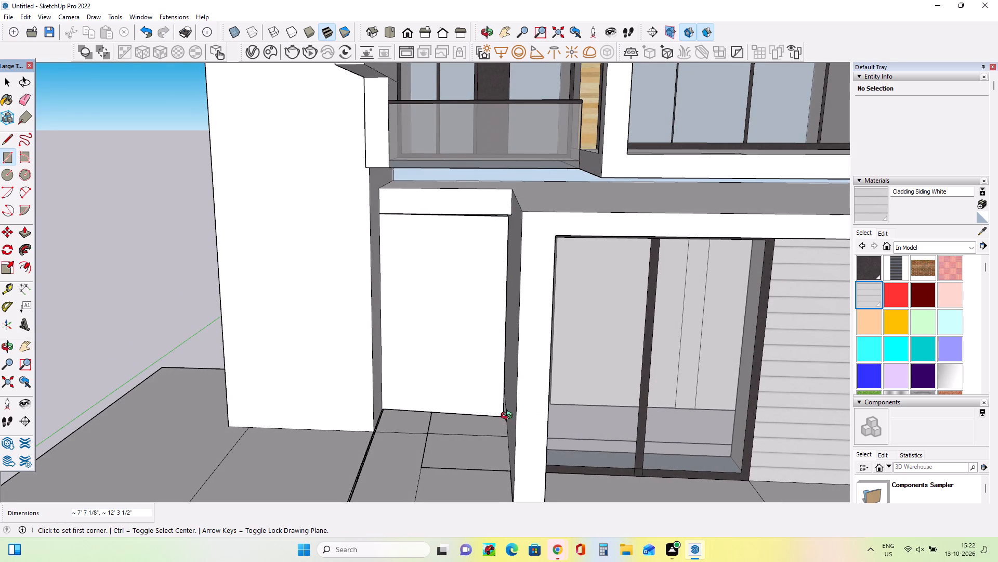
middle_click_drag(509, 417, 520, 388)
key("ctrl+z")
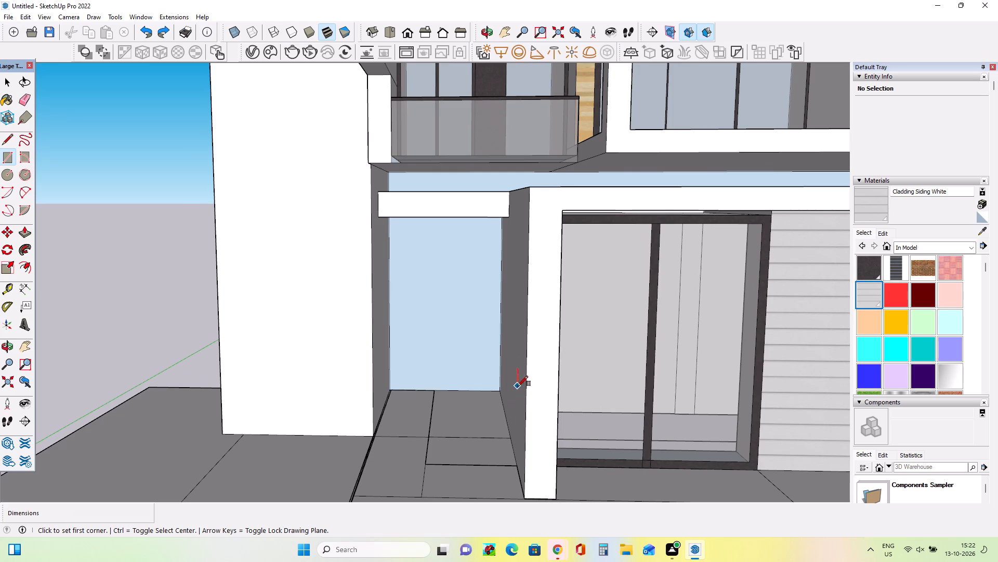
Erase the stray doubled floor edges running along the left tower's wall in the entrance recess, keeping the floor surface.
middle_click_drag(517, 387, 513, 431)
scroll(369, 413, "up", 6)
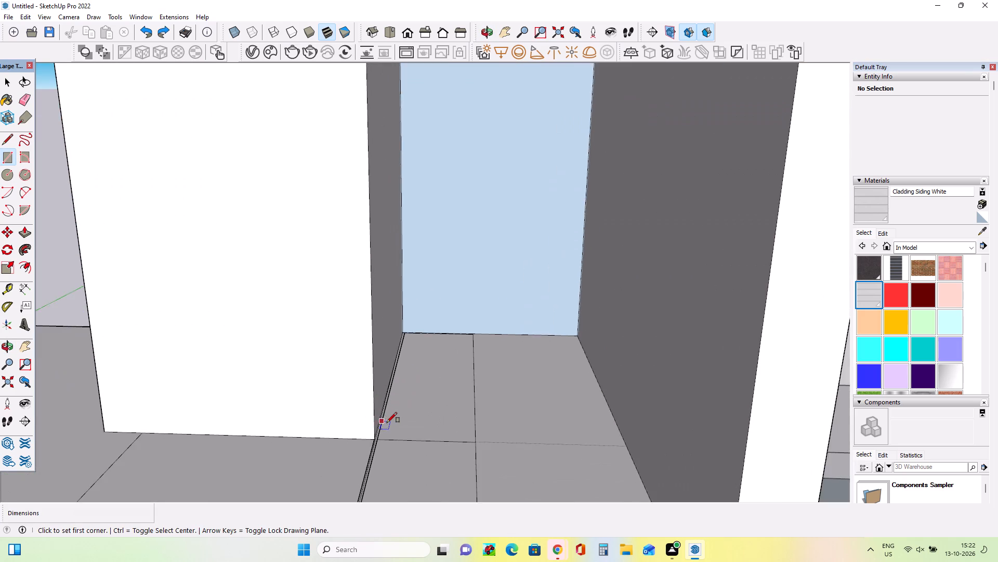
scroll(387, 423, "up", 3)
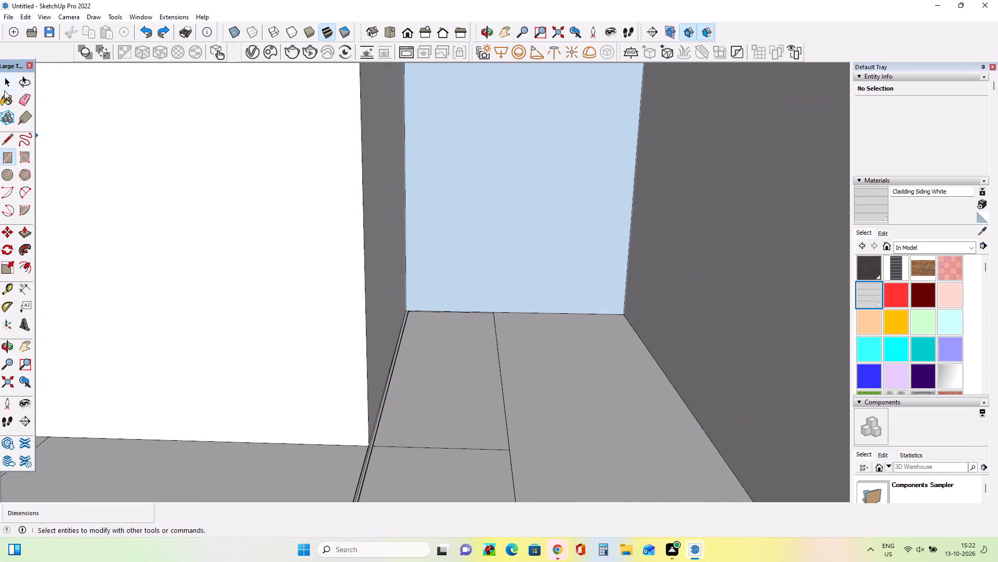
left_click(21, 102)
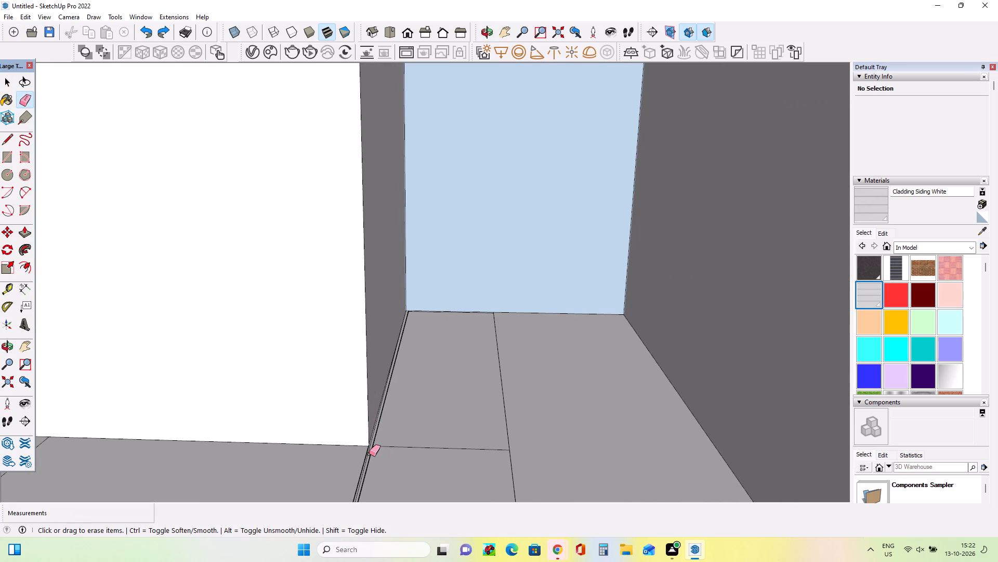
left_click(369, 454)
left_click(371, 456)
left_click(374, 446)
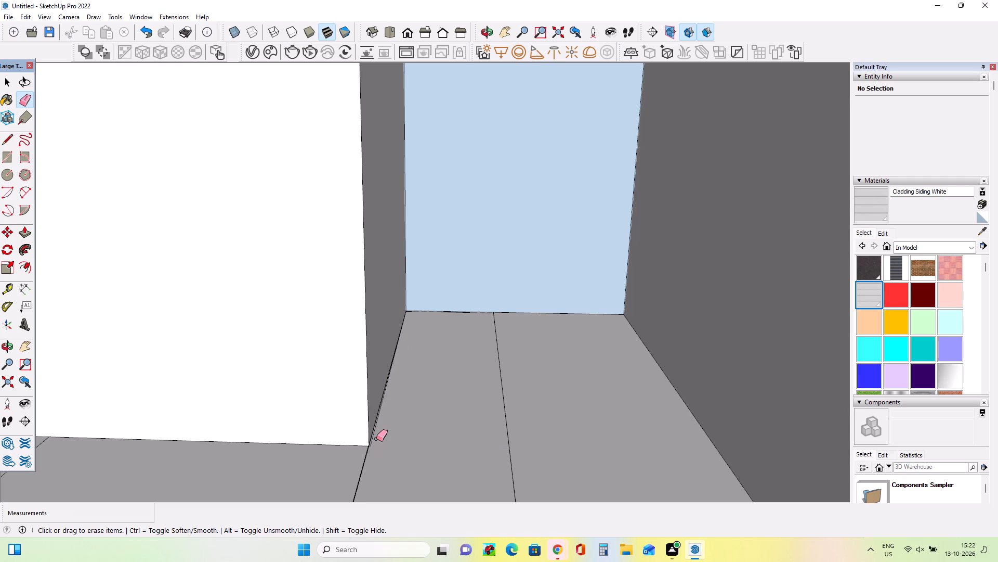
left_click(373, 438)
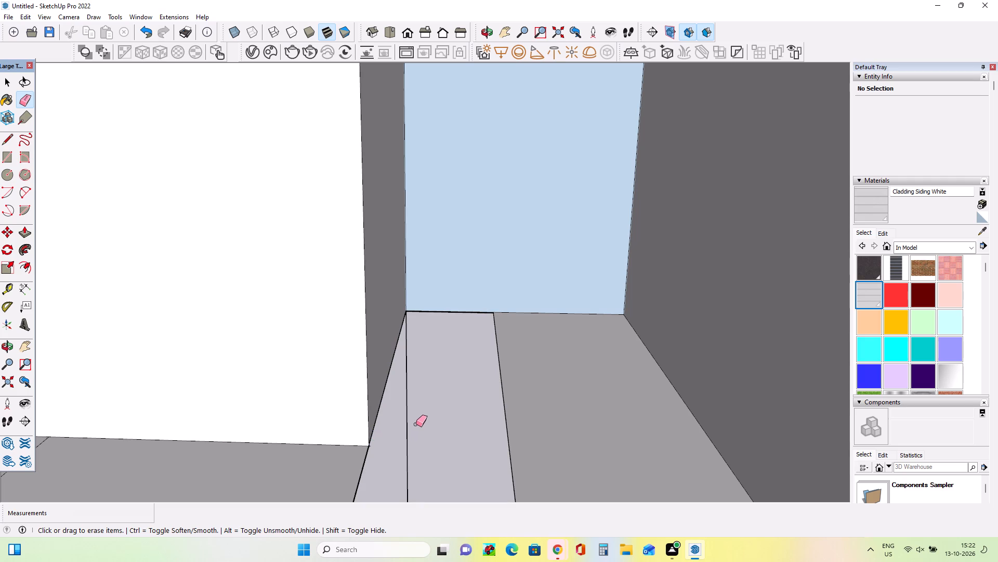
key("ctrl+z")
scroll(376, 419, "up", 8)
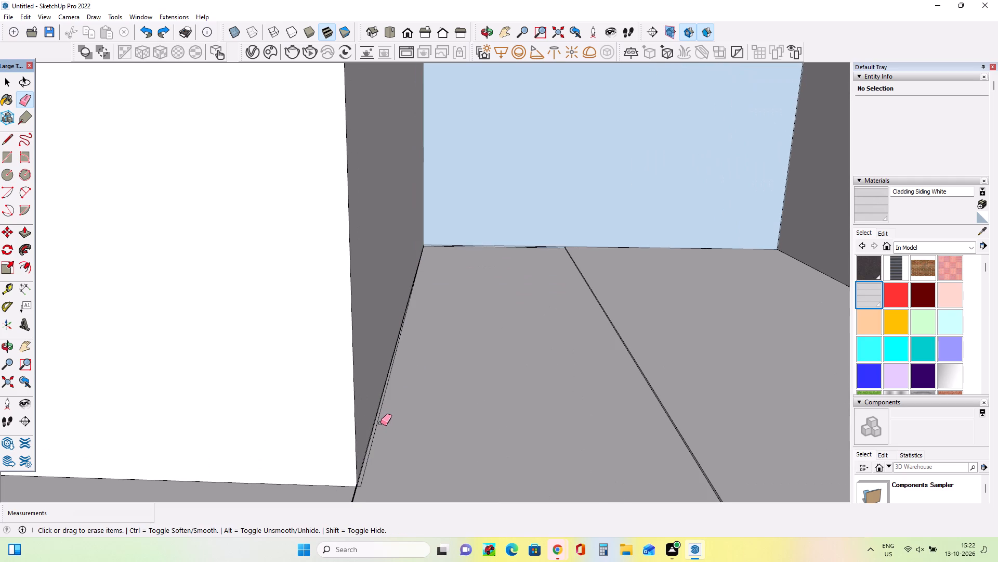
left_click(378, 421)
scroll(385, 417, "down", 1)
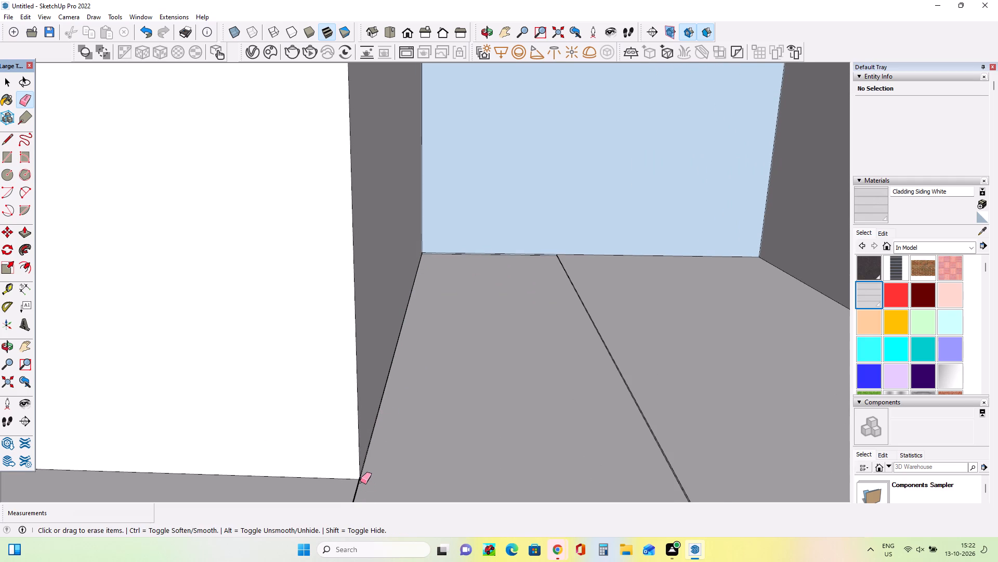
left_click(362, 480)
scroll(362, 444, "down", 4)
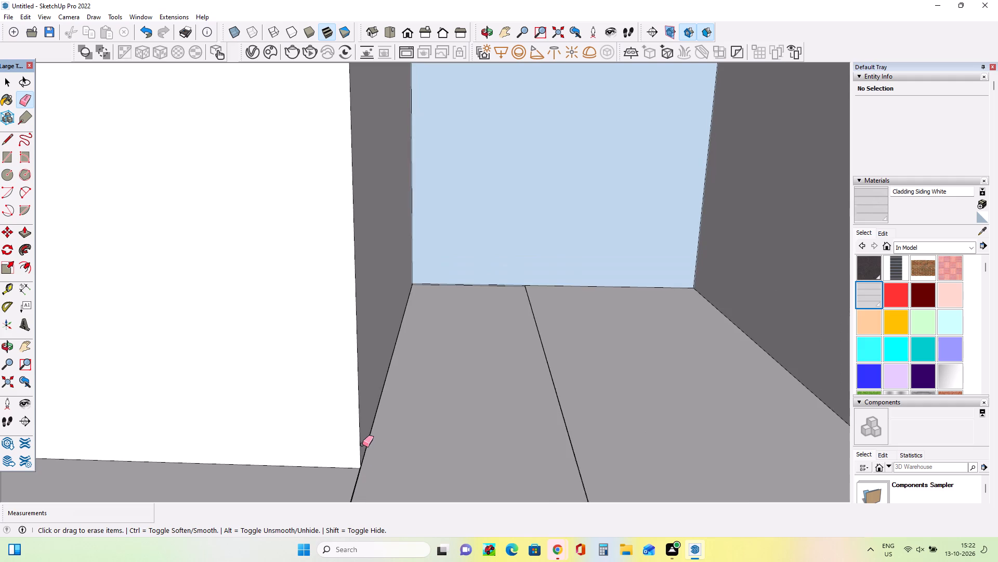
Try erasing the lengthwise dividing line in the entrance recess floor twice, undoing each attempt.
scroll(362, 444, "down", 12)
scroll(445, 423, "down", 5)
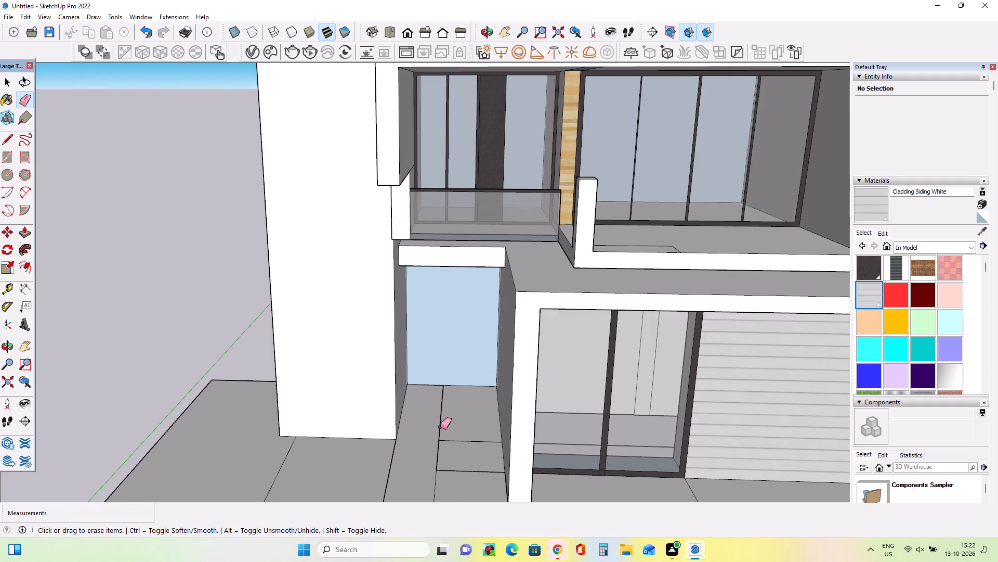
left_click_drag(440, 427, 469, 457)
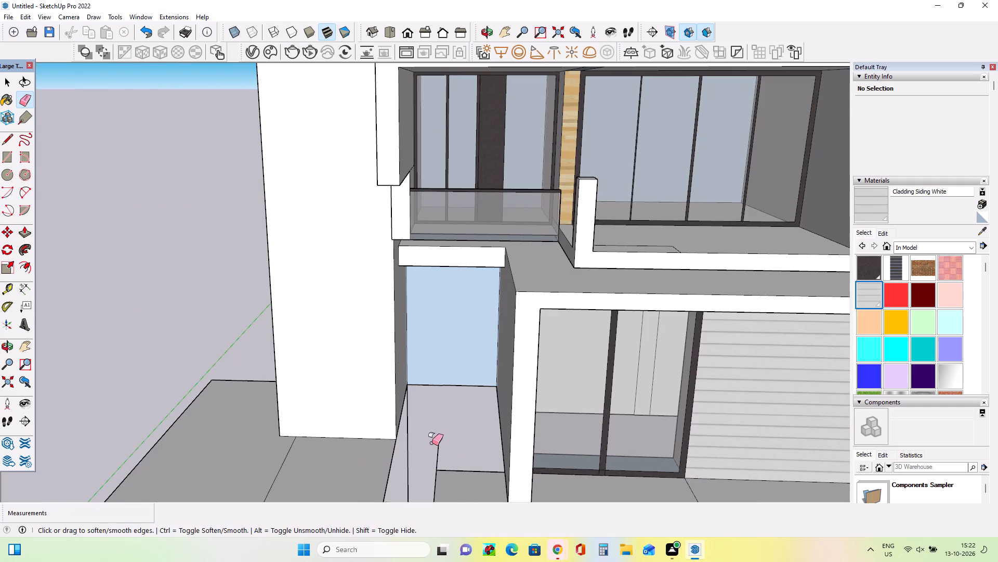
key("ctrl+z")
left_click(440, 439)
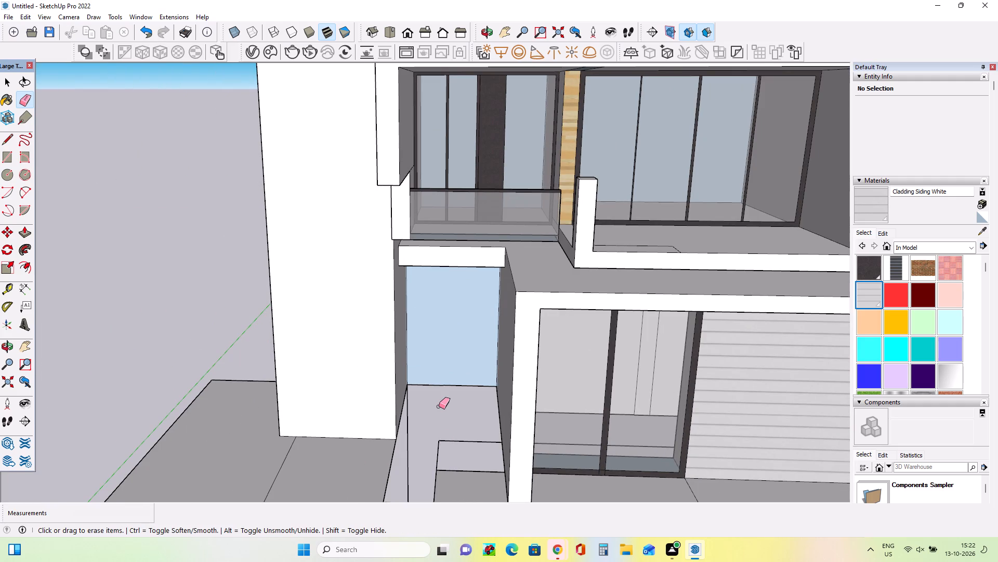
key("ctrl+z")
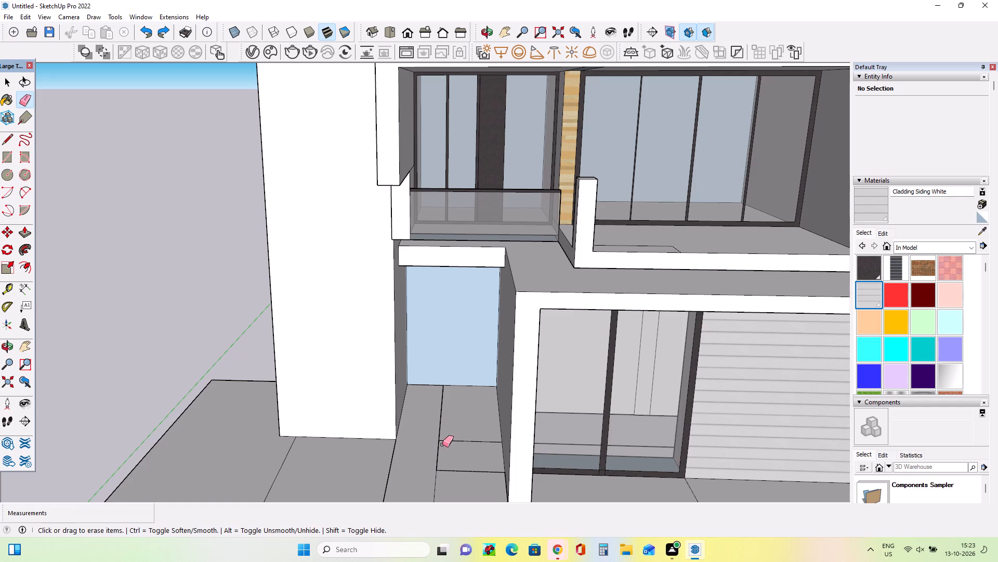
Erase the cross lines in the entrance recess floor and the ground line running across the front of the ground floor.
middle_click_drag(449, 459, 455, 480)
left_click(464, 436)
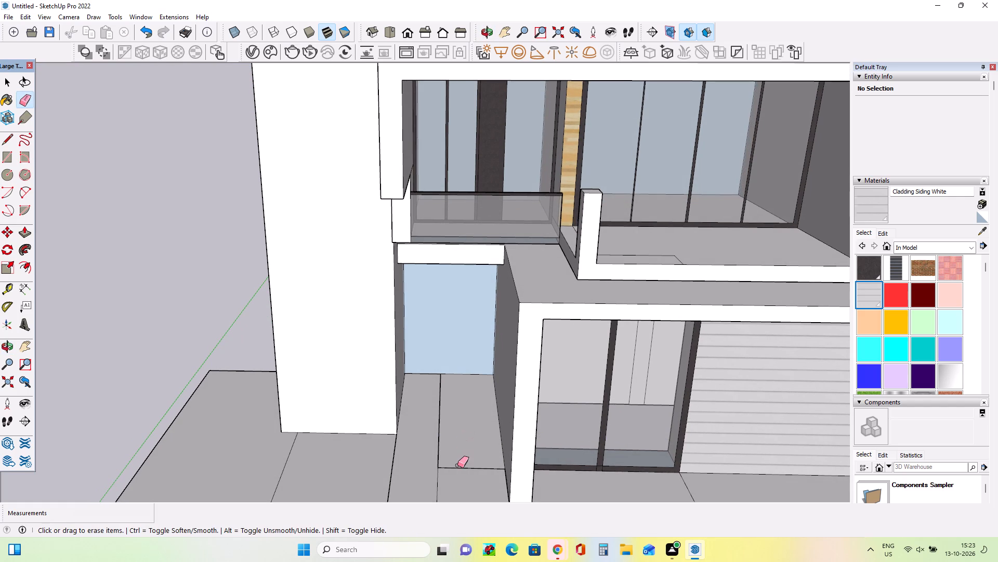
left_click(456, 469)
scroll(448, 461, "down", 2)
scroll(448, 461, "up", 1)
scroll(448, 461, "down", 5)
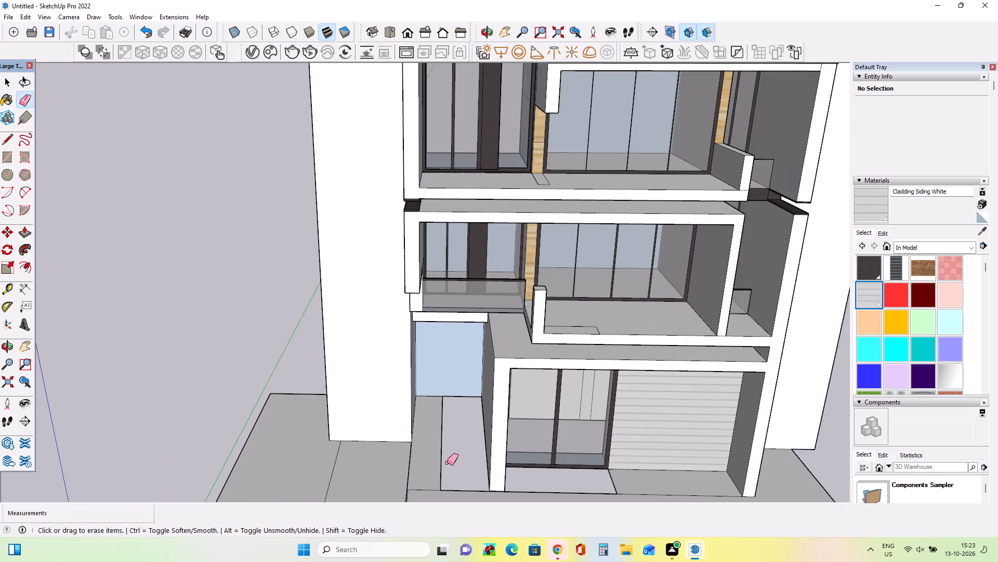
scroll(442, 506, "up", 12)
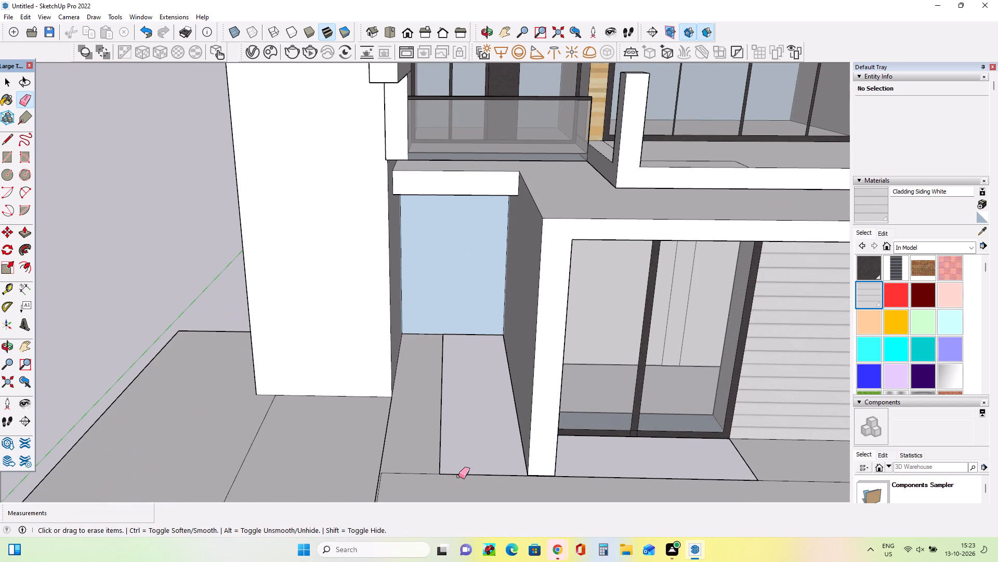
left_click(461, 474)
scroll(427, 470, "down", 7)
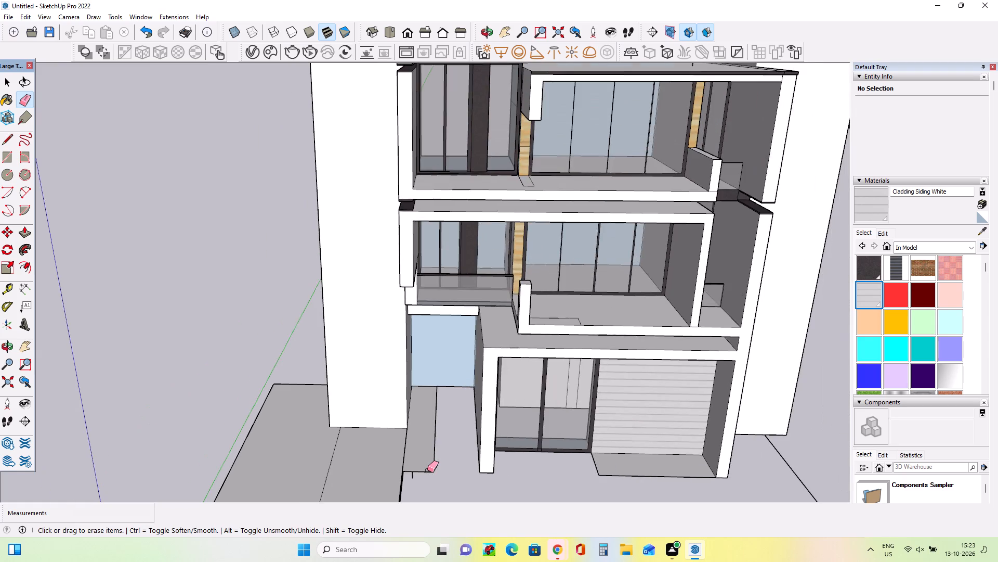
Erase the leftover interior ground lines in front of the entrance recess and around the left tower's base.
middle_click_drag(431, 467, 597, 505)
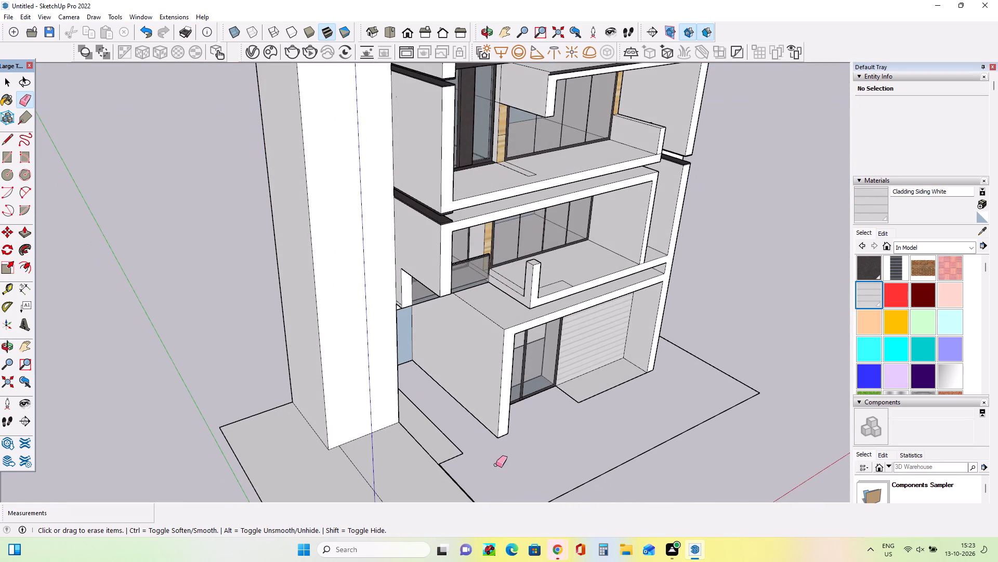
left_click(452, 459)
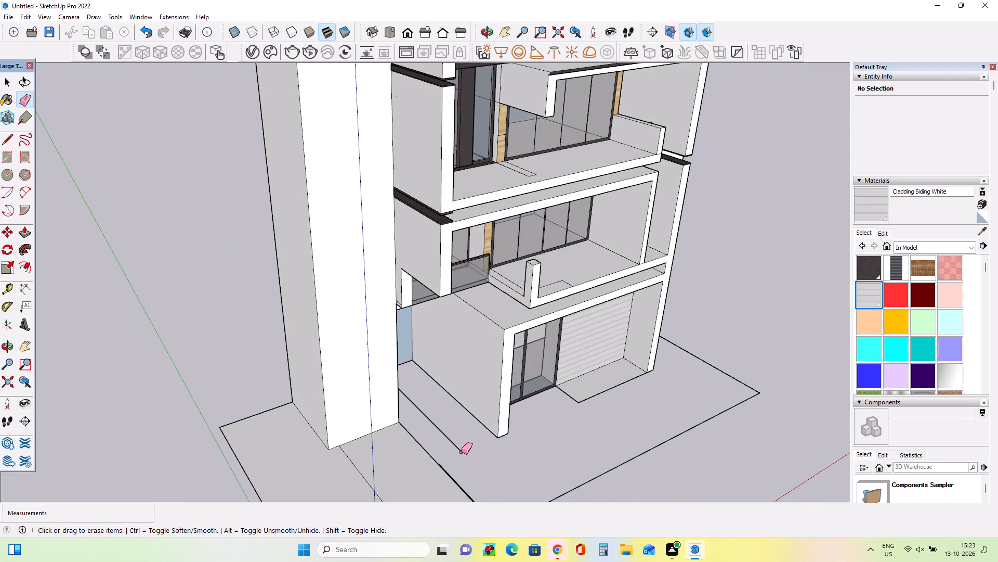
left_click(461, 452)
left_click(445, 472)
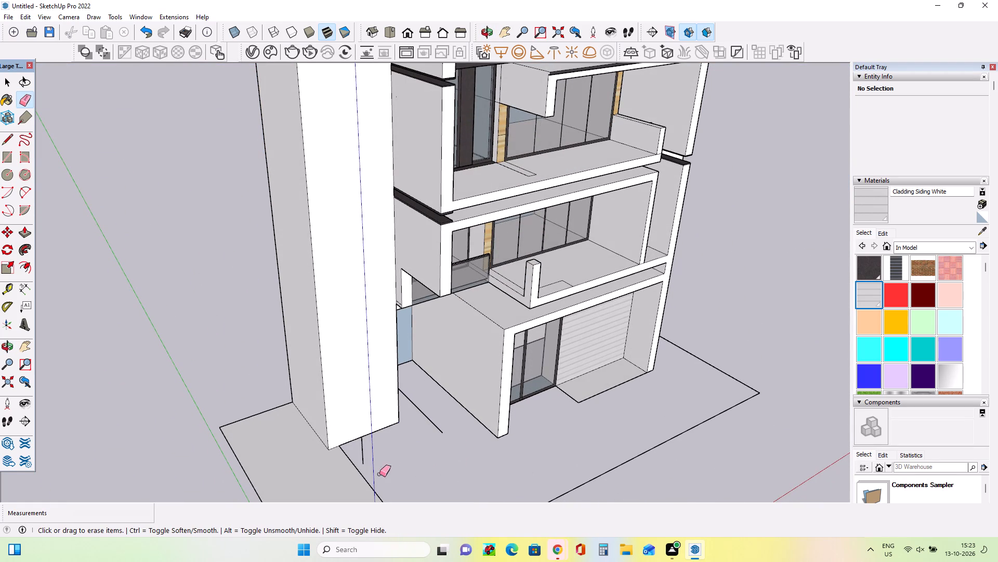
left_click(361, 457)
left_click(364, 453)
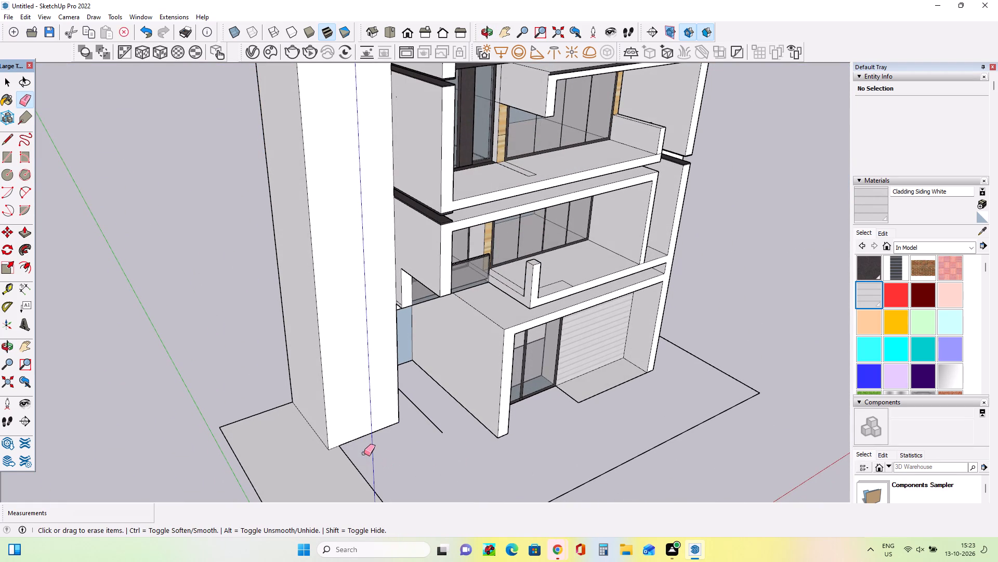
left_click(351, 464)
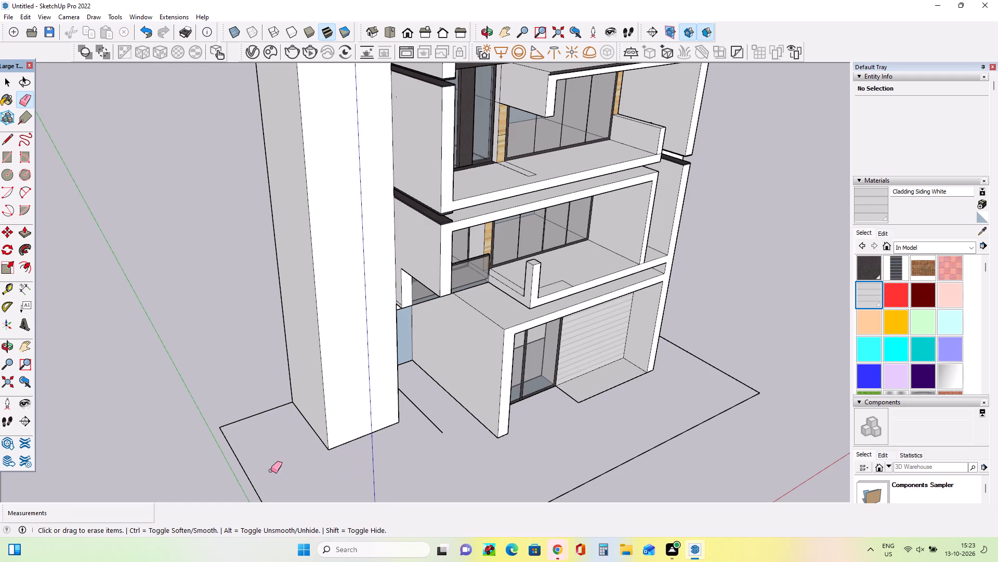
middle_click_drag(445, 458, 181, 386)
scroll(240, 327, "down", 3)
middle_click_drag(318, 446, 356, 415)
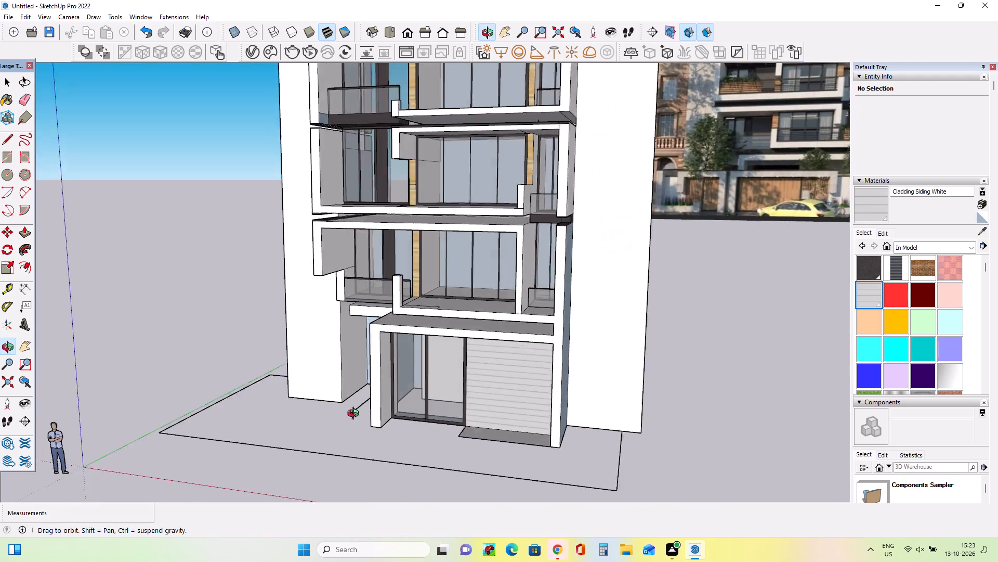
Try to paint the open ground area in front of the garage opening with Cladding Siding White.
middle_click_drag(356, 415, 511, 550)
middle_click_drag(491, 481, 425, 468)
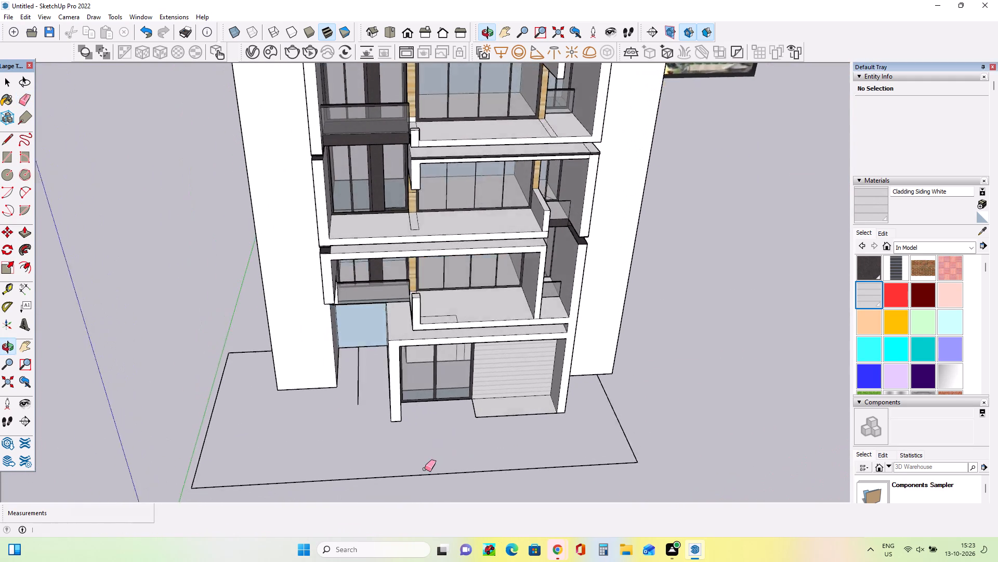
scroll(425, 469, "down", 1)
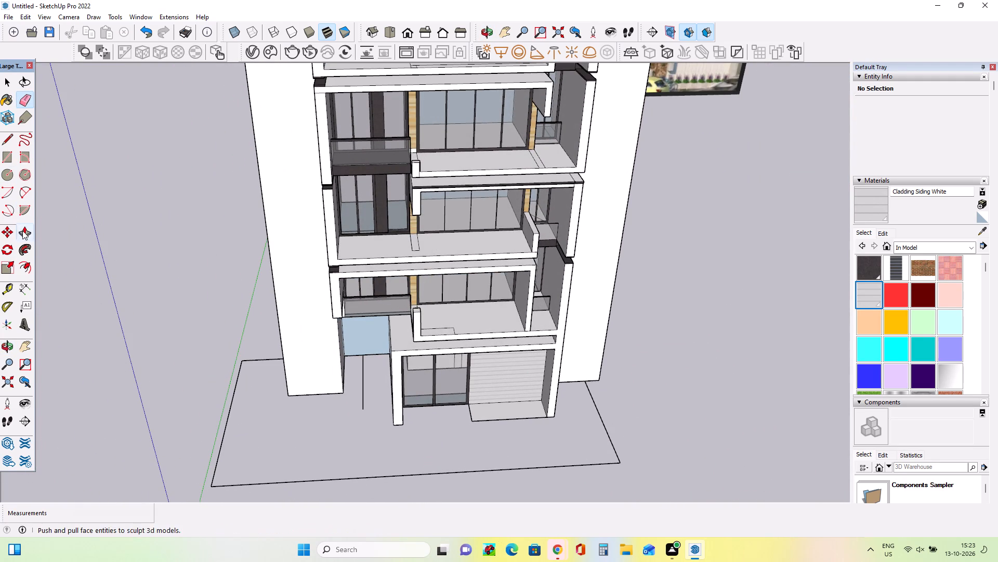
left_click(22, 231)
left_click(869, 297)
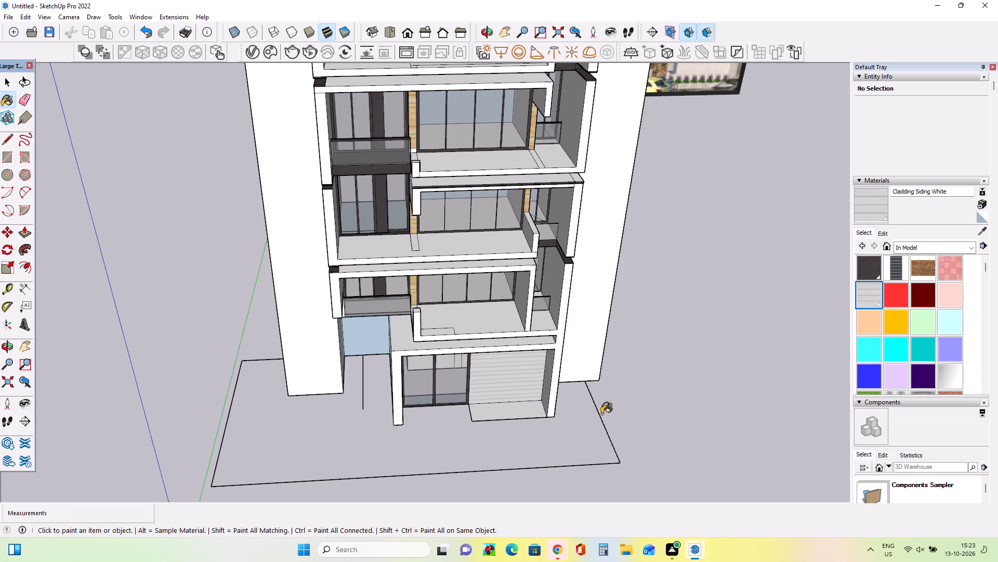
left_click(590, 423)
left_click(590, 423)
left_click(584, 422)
Undo the recent ground-line erasures step by step until the surfaces around the building and in the entrance recess are back.
key("ctrl+z")
key("ctrl+z")
key("ctrl+z")
key("ctrl+z")
key("ctrl+z")
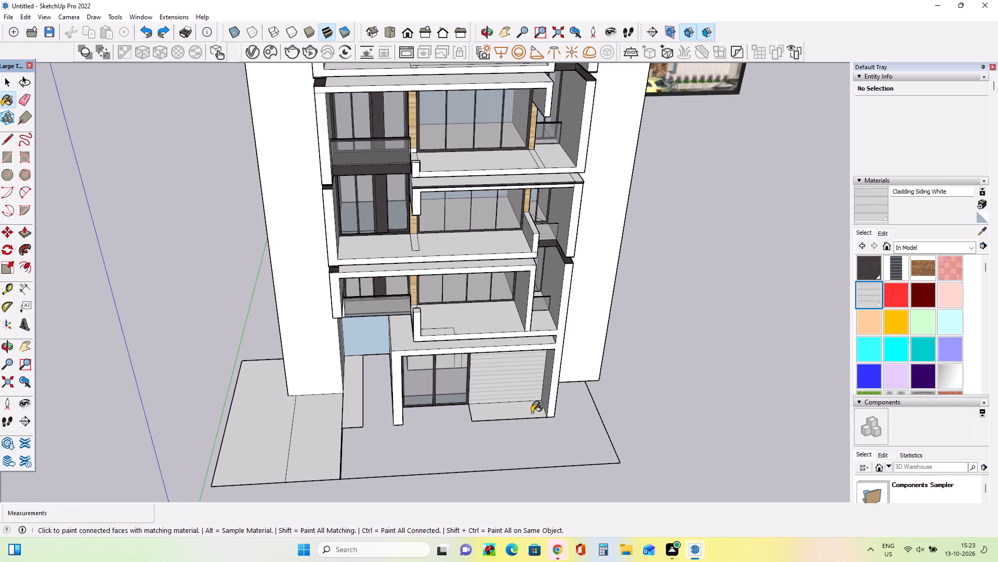
key("ctrl+z")
key("ctrl+z")
key("ctrl+z")
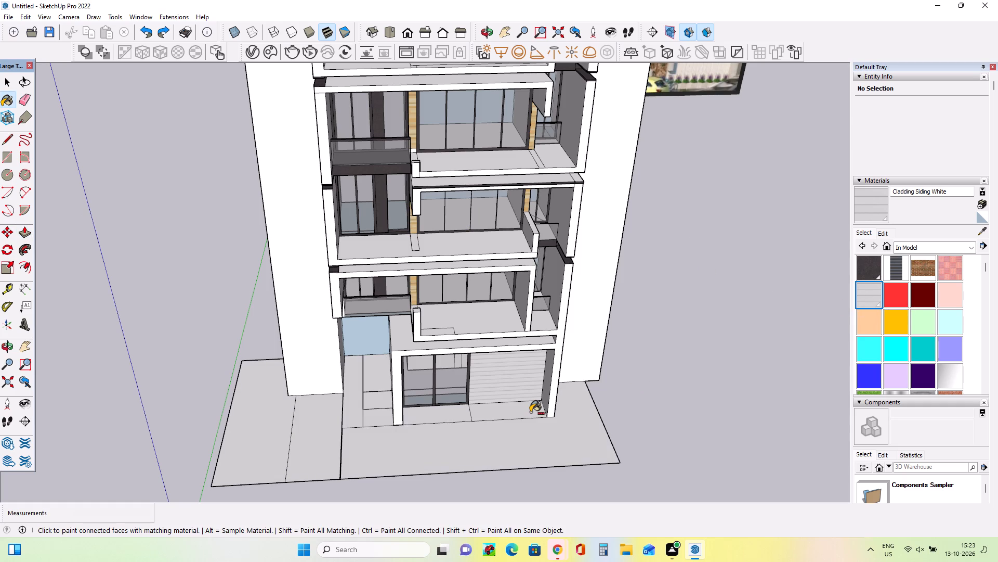
Draw a rectangle about 56' 8" by 28' 1" over the whole ground plane from its underside, between opposite corners.
middle_click_drag(301, 447, 321, 180)
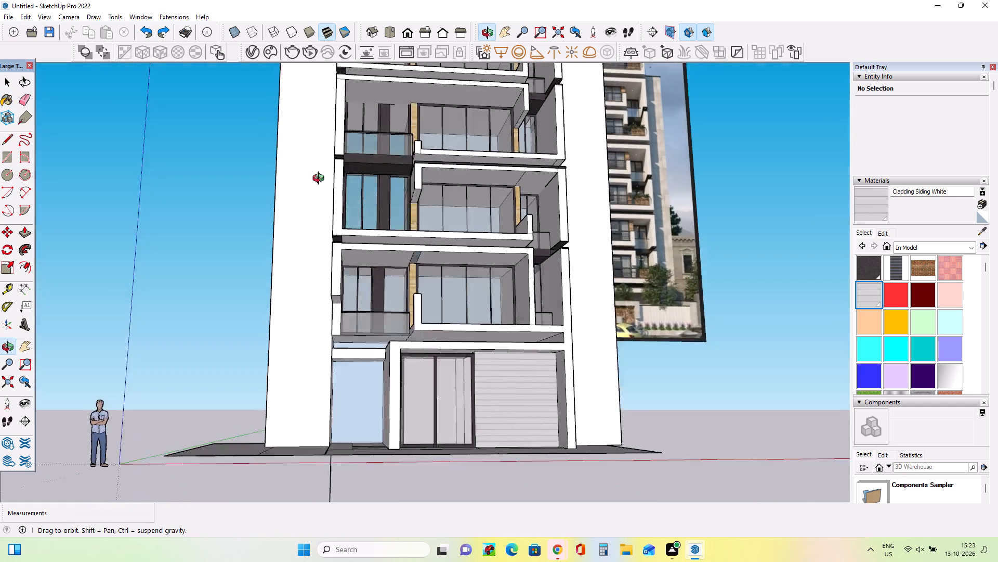
middle_click_drag(321, 180, 321, 177)
middle_click_drag(338, 486, 338, 472)
scroll(337, 472, "down", 6)
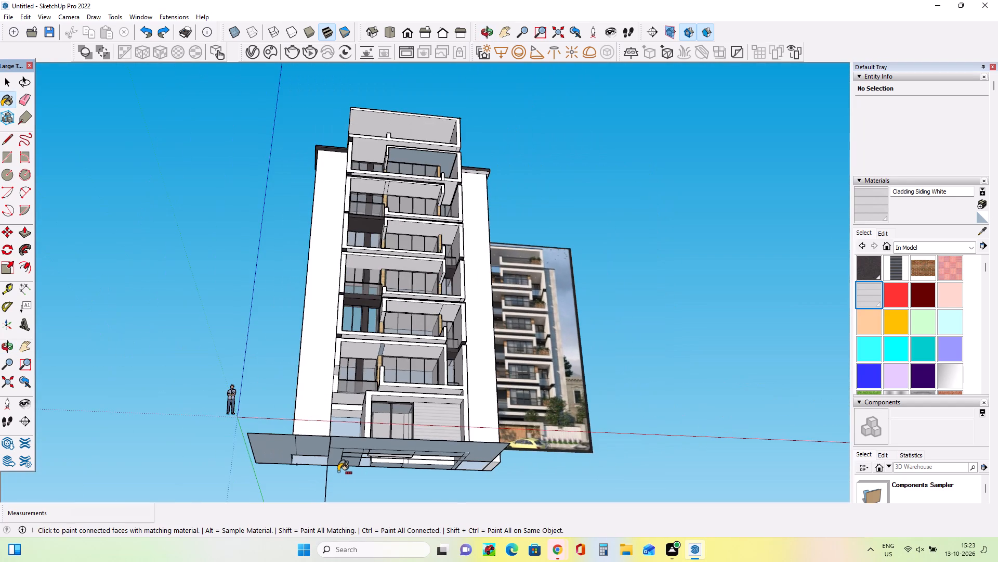
middle_click_drag(339, 472, 371, 341)
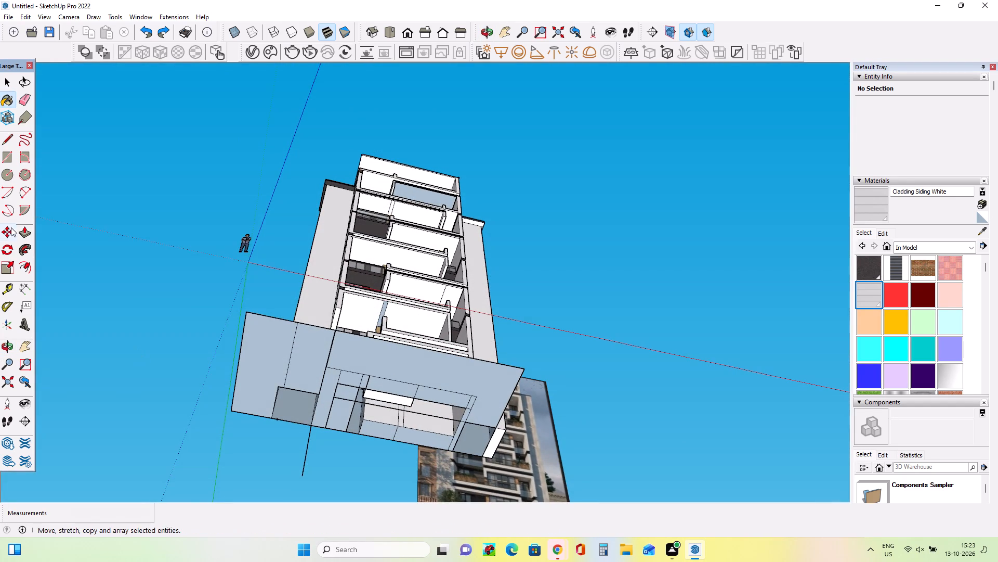
left_click(8, 151)
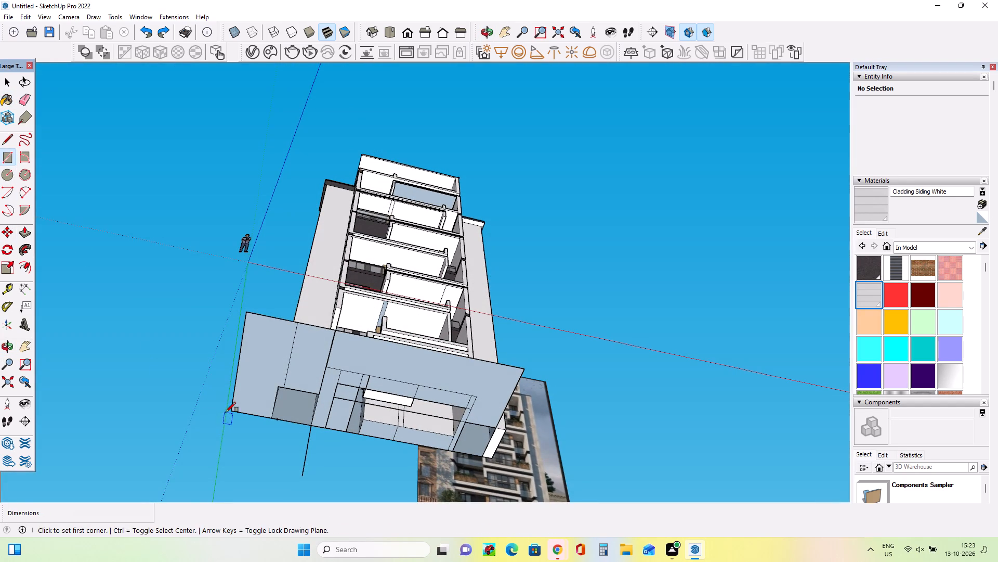
left_click(232, 411)
left_click(527, 373)
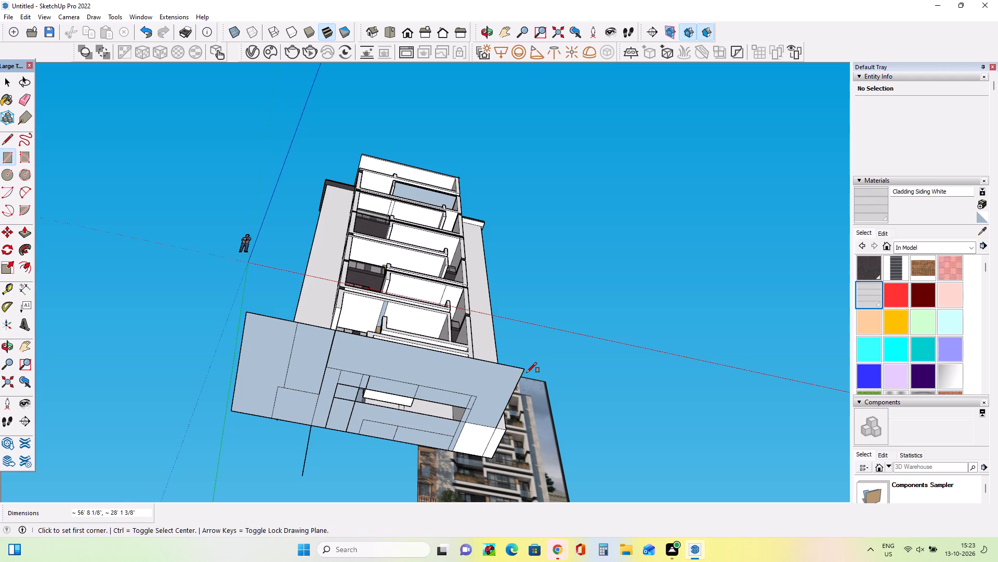
Close the opening in the ground under the building with a rectangle about 23' 9" long, and erase its leftover diagonal edges.
scroll(455, 438, "up", 4)
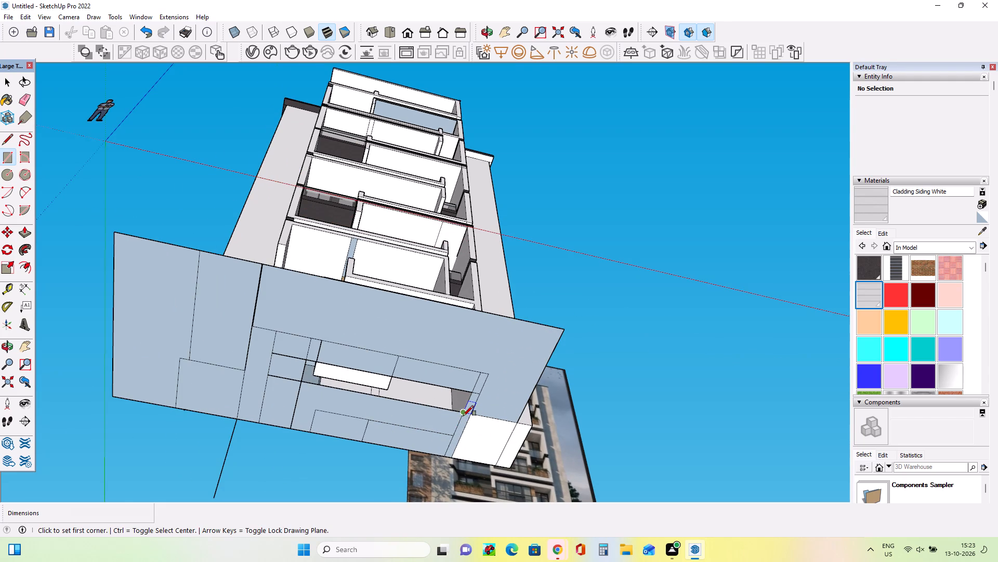
left_click(463, 416)
left_click(303, 359)
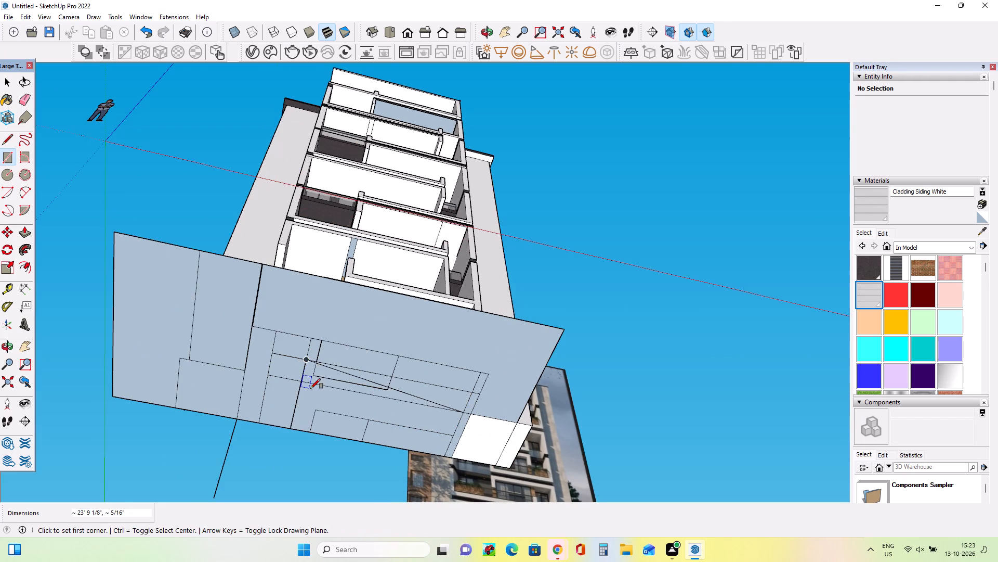
middle_click_drag(312, 393, 321, 414)
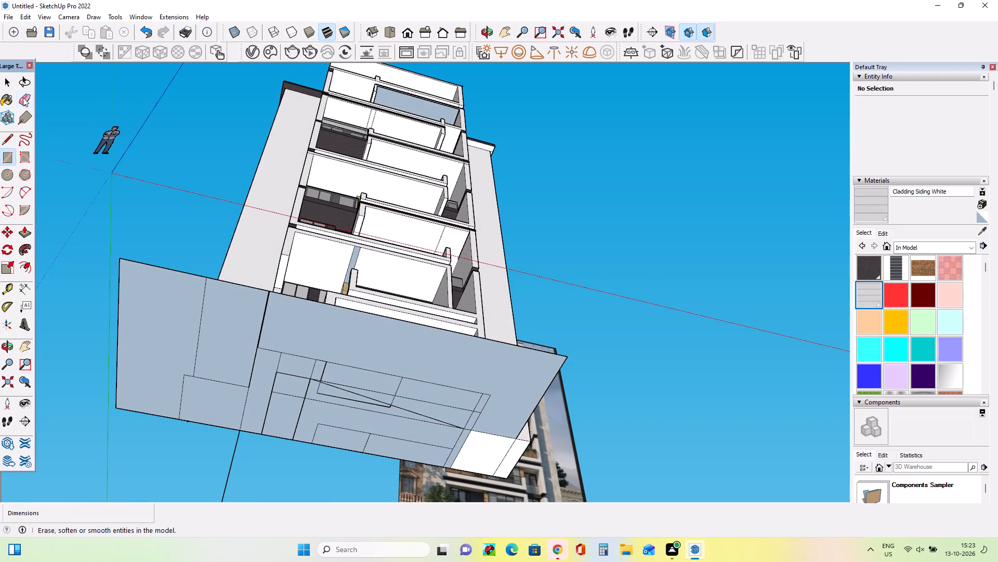
left_click(24, 97)
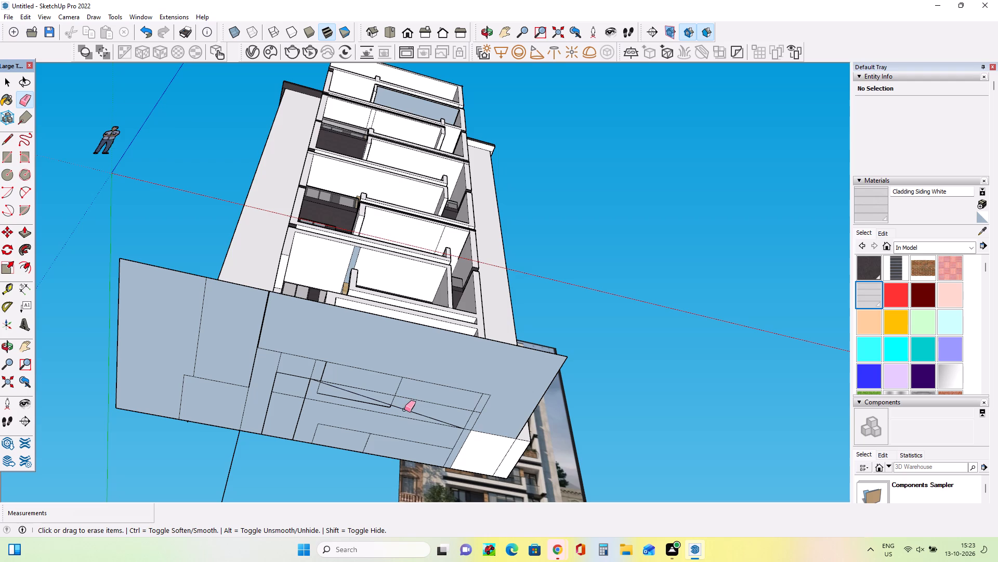
left_click(404, 410)
left_click(382, 402)
Erase the loose line projecting beyond the edge of the ground plane.
scroll(317, 382, "down", 8)
middle_click_drag(402, 368, 411, 423)
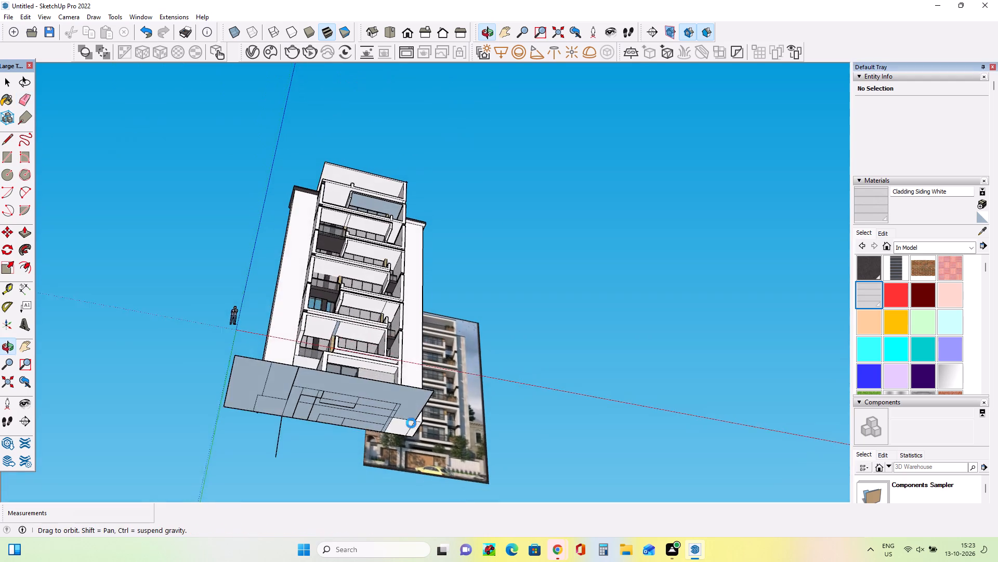
middle_click_drag(411, 423, 394, 460)
left_click(286, 452)
Erase the dividing lines in the entrance recess floor, across its front, and on the ground before the left tower.
middle_click_drag(331, 439, 307, 561)
middle_click_drag(324, 433, 323, 560)
scroll(311, 427, "up", 12)
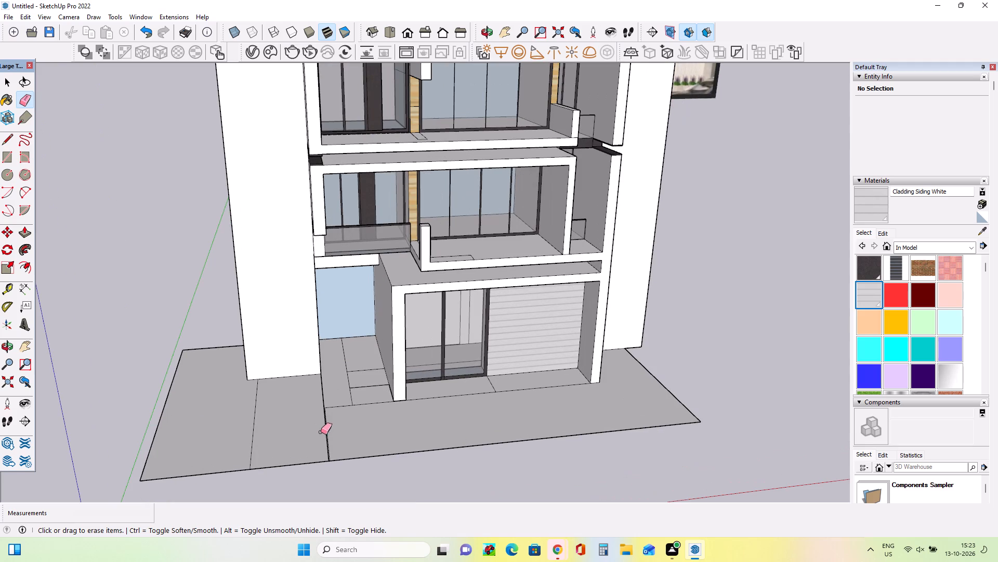
left_click_drag(350, 385, 355, 395)
left_click_drag(353, 367, 353, 380)
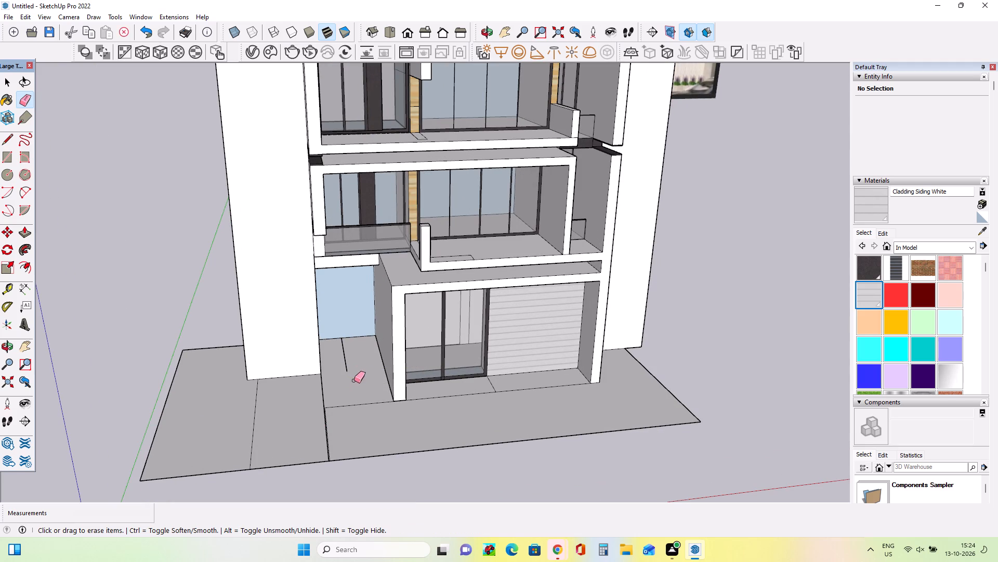
left_click(345, 365)
left_click_drag(360, 404, 362, 412)
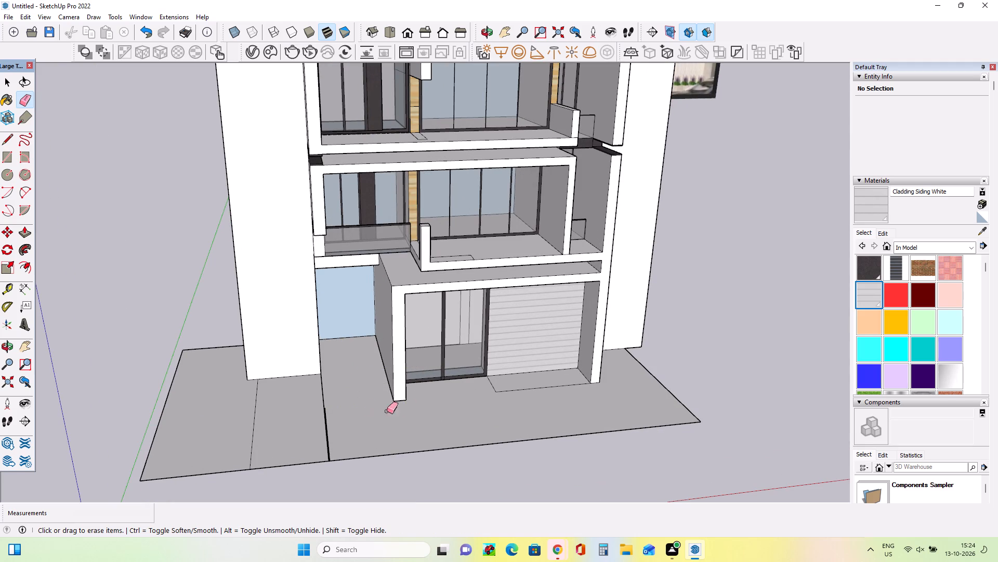
left_click(328, 443)
left_click(253, 436)
Draw a full-width rectangle about 7' 9" wide on the entrance recess floor, starting at the inner corner beside the left tower.
scroll(254, 428, "down", 3)
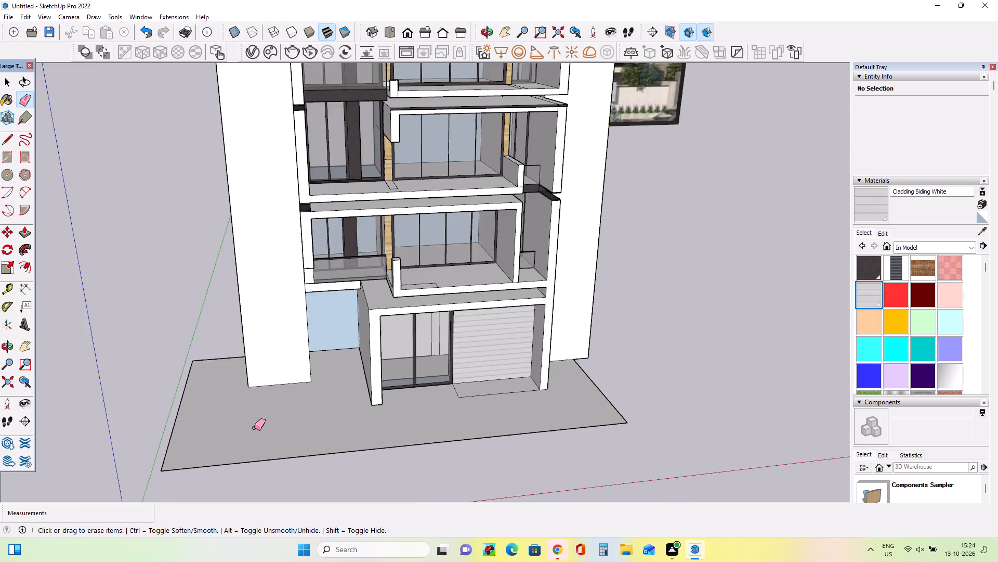
scroll(254, 428, "down", 12)
middle_click_drag(258, 428, 265, 397)
scroll(247, 367, "up", 4)
middle_click_drag(264, 391, 270, 404)
scroll(303, 452, "up", 3)
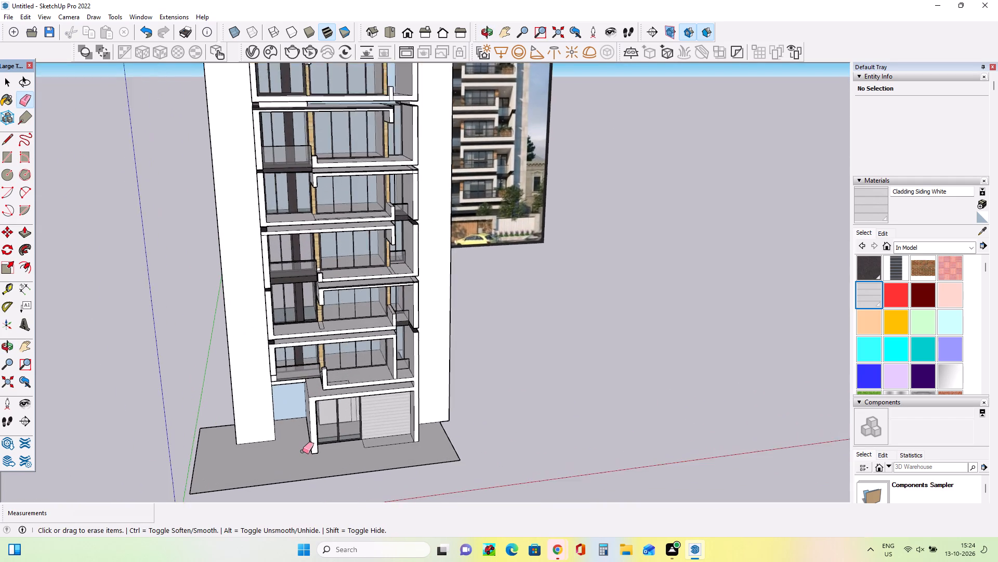
middle_click_drag(302, 451, 299, 422)
scroll(268, 424, "up", 7)
middle_click_drag(290, 435, 266, 454)
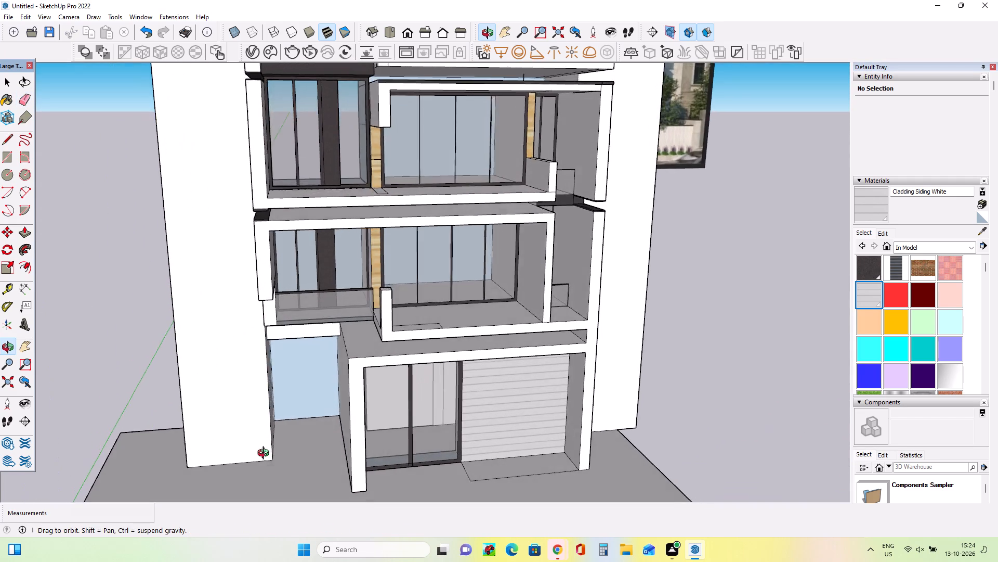
middle_click_drag(266, 454, 255, 444)
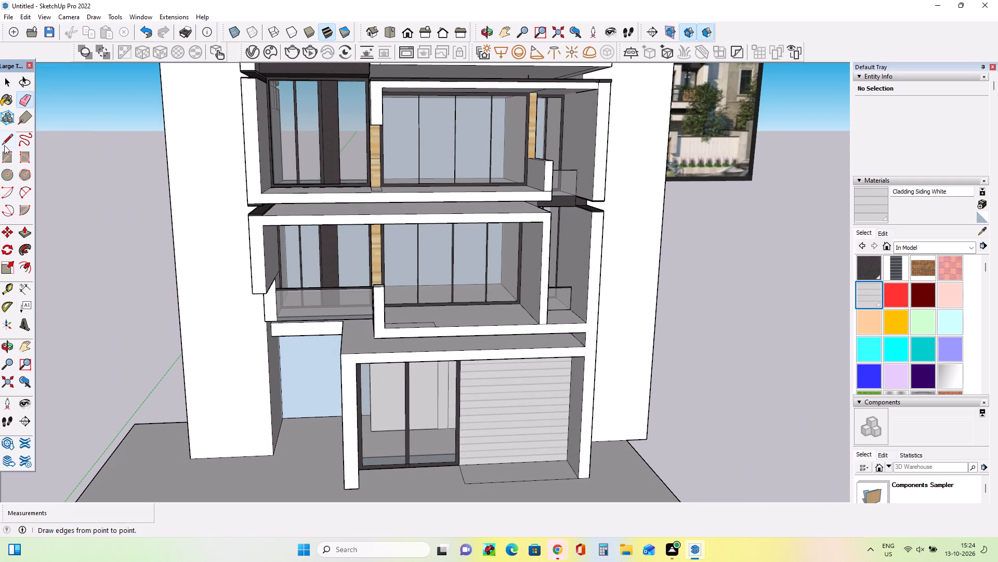
left_click(6, 152)
middle_click_drag(298, 404, 319, 428)
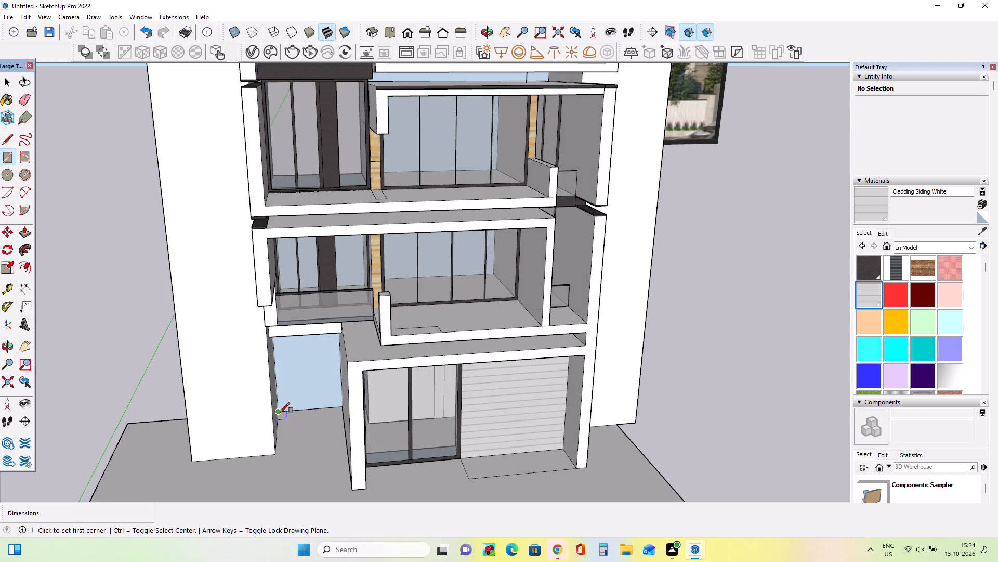
left_click(281, 411)
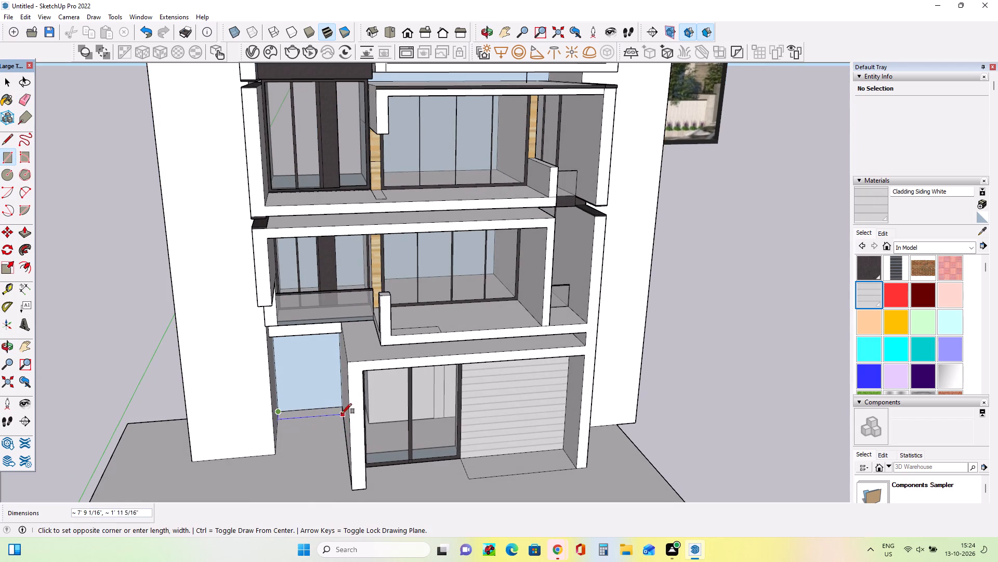
left_click(345, 426)
Push/Pull the entrance recess floor rectangle up 11' 10 1/4" into a block below the entrance beam.
middle_click_drag(334, 461, 351, 455)
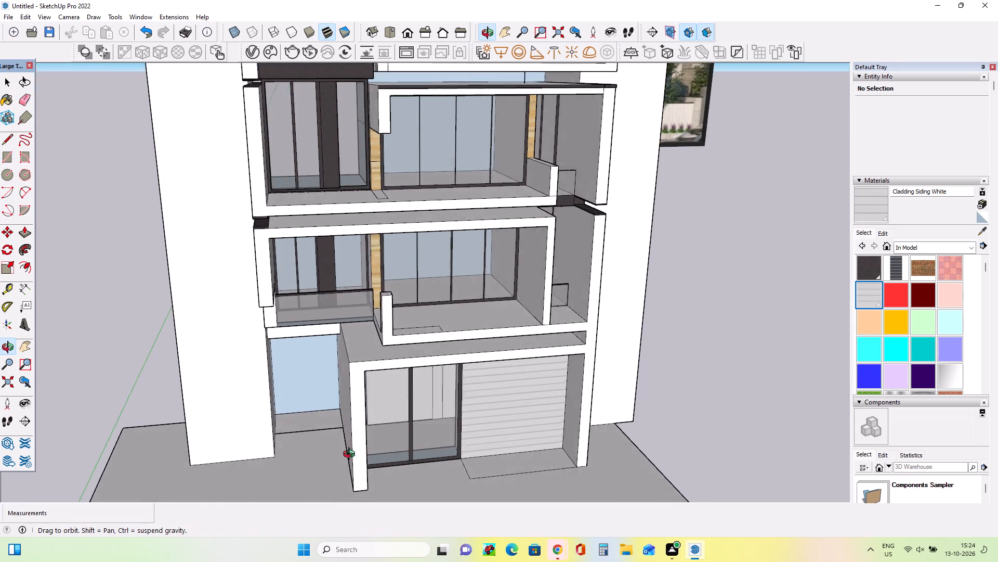
middle_click_drag(351, 455, 364, 487)
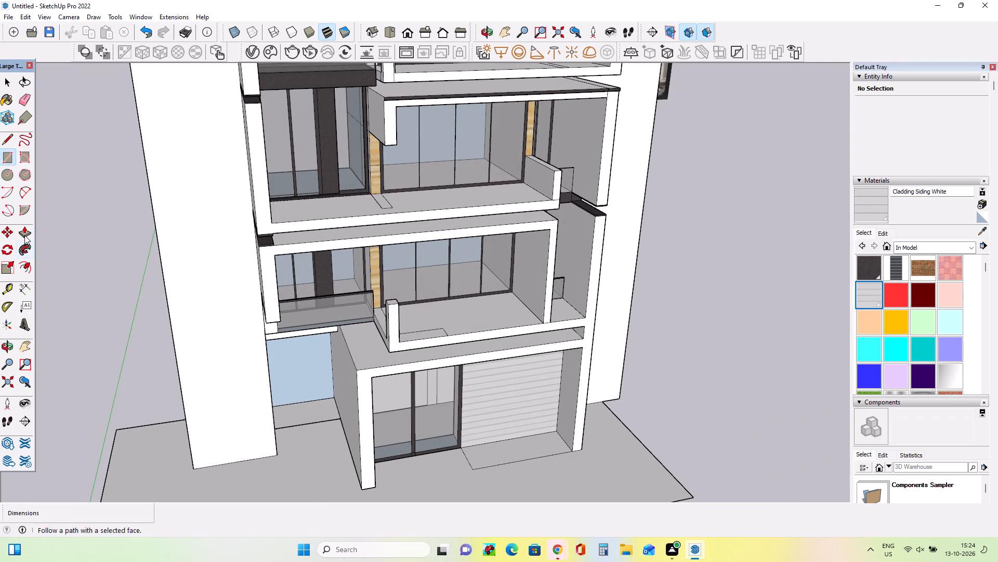
left_click(24, 235)
left_click(323, 416)
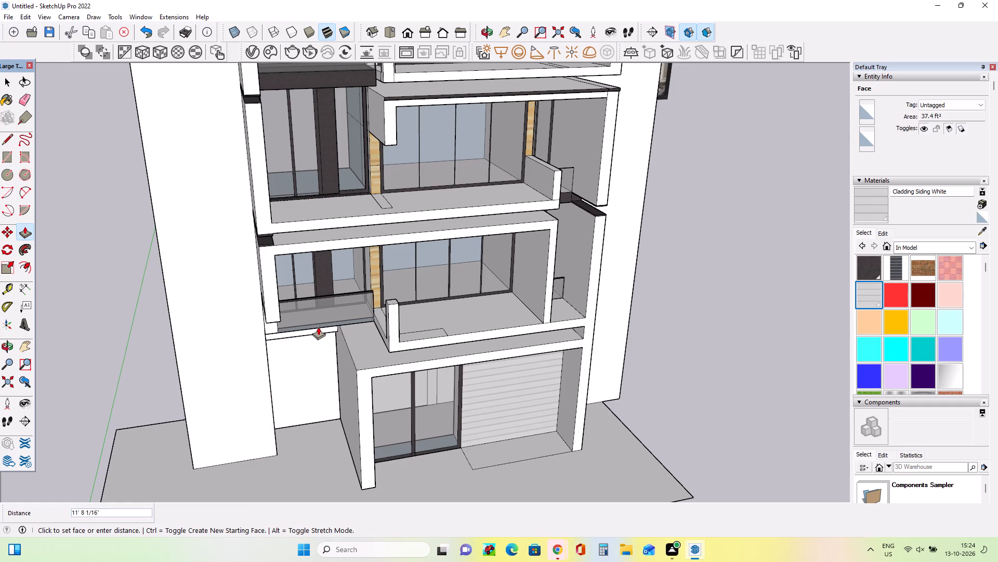
left_click(319, 326)
Pull the entrance block's front face forward 6 3/8".
middle_click_drag(337, 438, 286, 352)
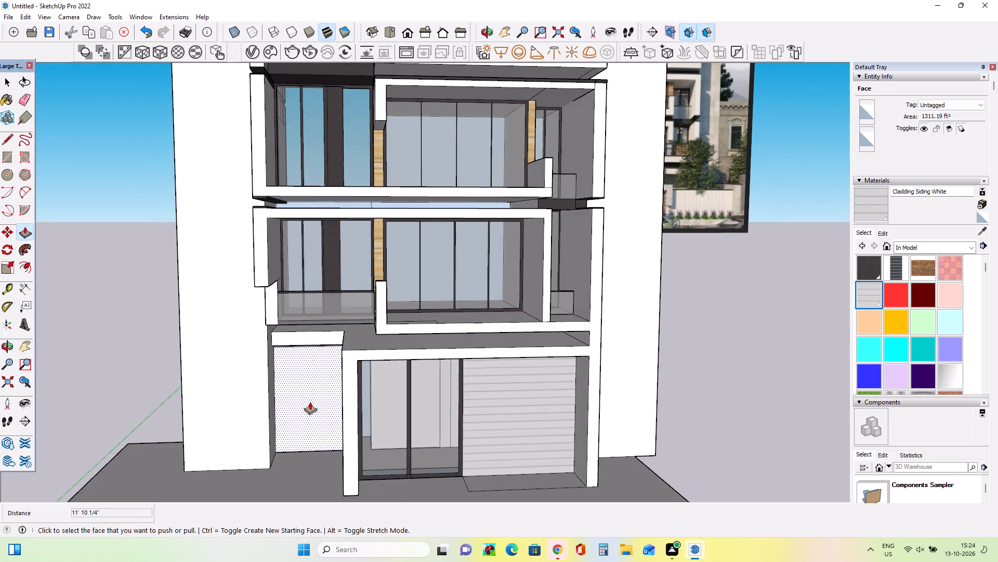
scroll(310, 402, "up", 2)
left_click(311, 397)
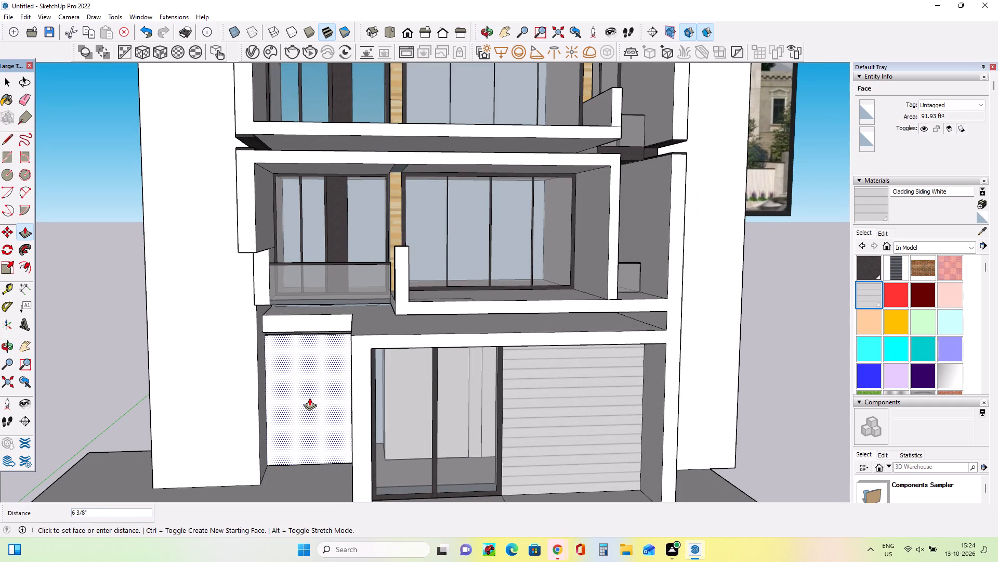
left_click(309, 398)
Raise the top of the entrance block about 5 1/4" to meet the underside of the beam.
scroll(308, 348, "up", 11)
middle_click_drag(306, 342, 310, 329)
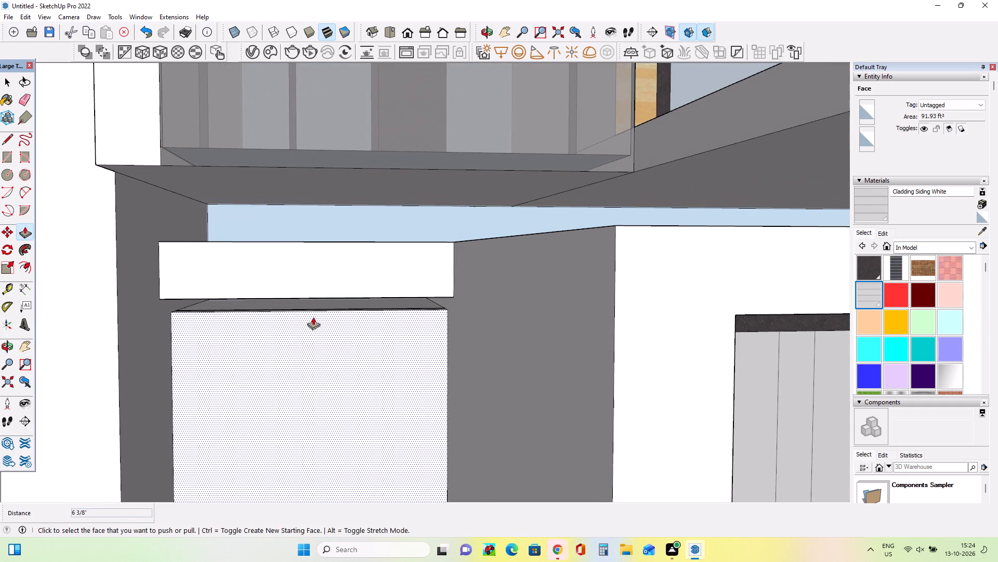
left_click(315, 302)
left_click(321, 287)
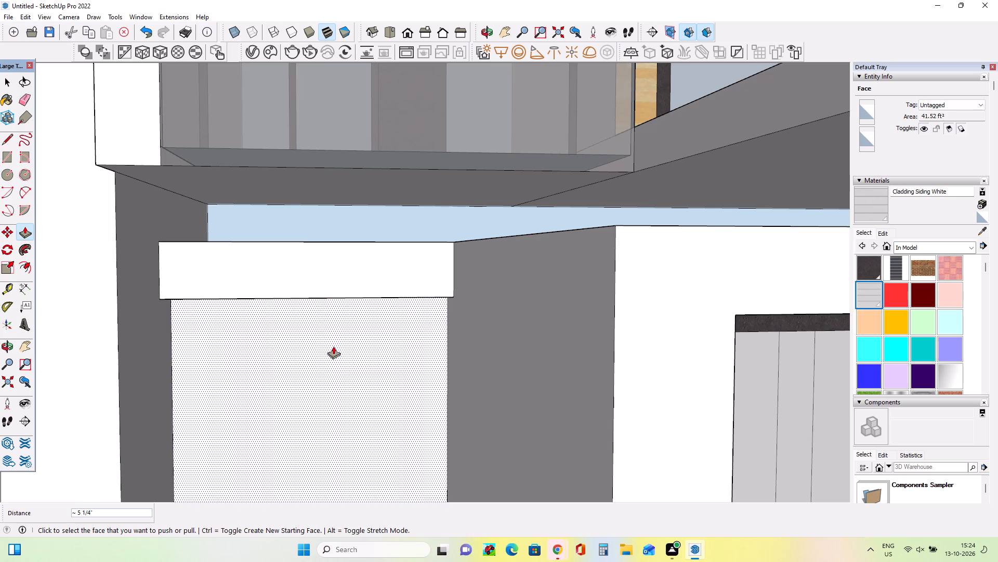
Offset the entrance block's front face inward about 3 3/8" and paint the resulting border with Asphalt New.
scroll(336, 353, "down", 16)
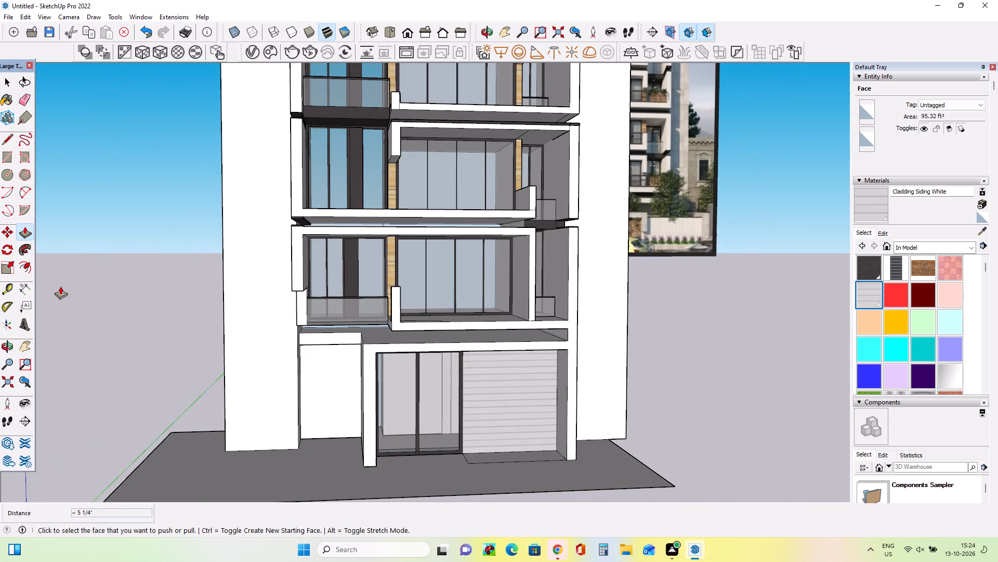
left_click(29, 265)
left_click(329, 380)
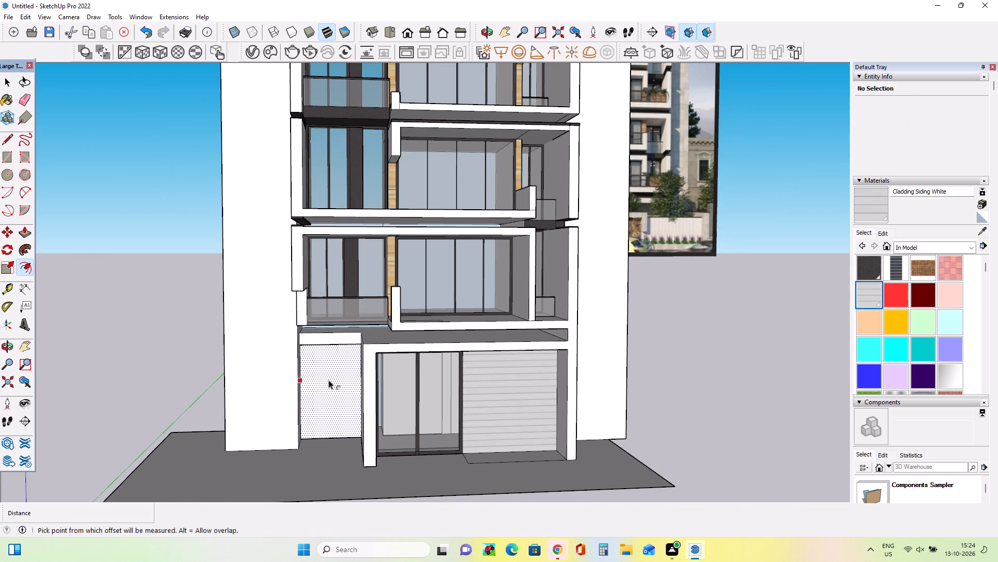
left_click(303, 382)
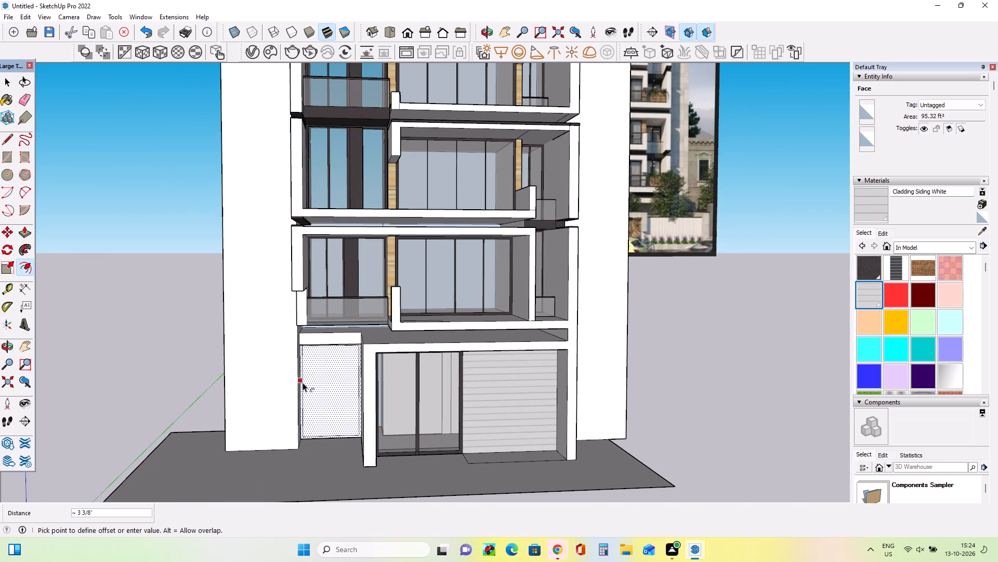
scroll(361, 437, "up", 3)
left_click(879, 272)
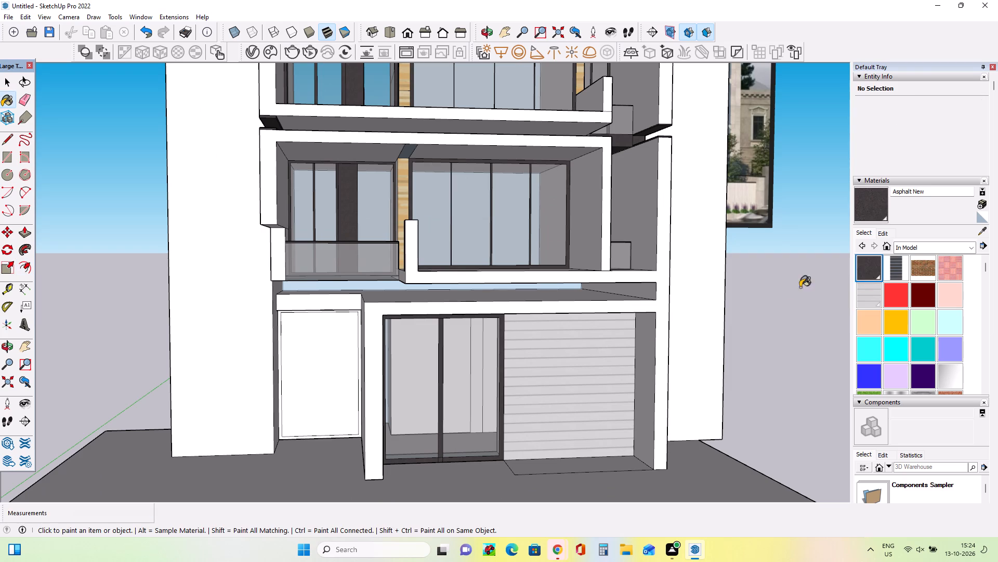
scroll(314, 438, "up", 6)
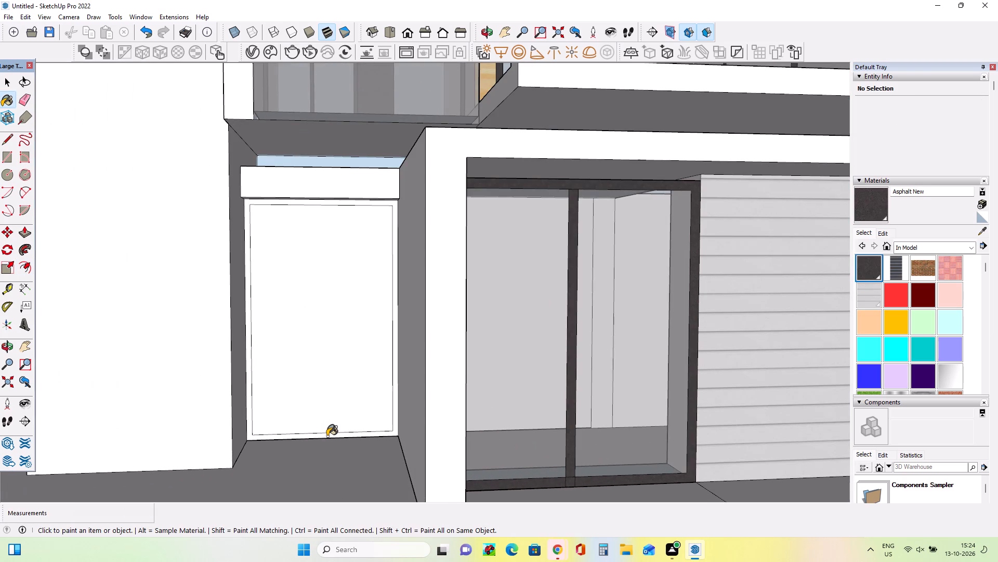
left_click(327, 436)
Draw a full-height central mullion about 3 7/8" wide on the entrance panel and paint it with Asphalt New.
left_click(6, 159)
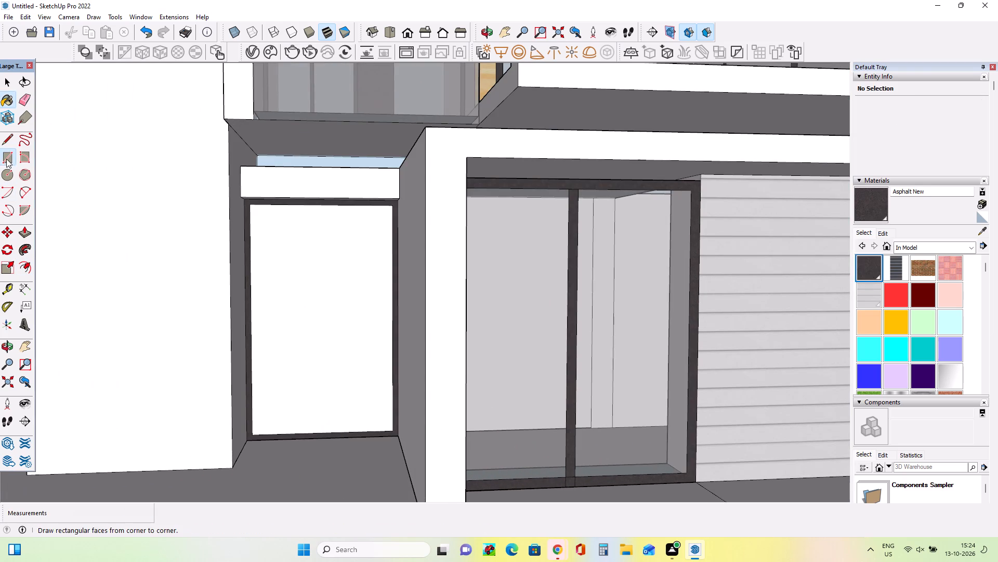
left_click(324, 204)
scroll(317, 437, "up", 2)
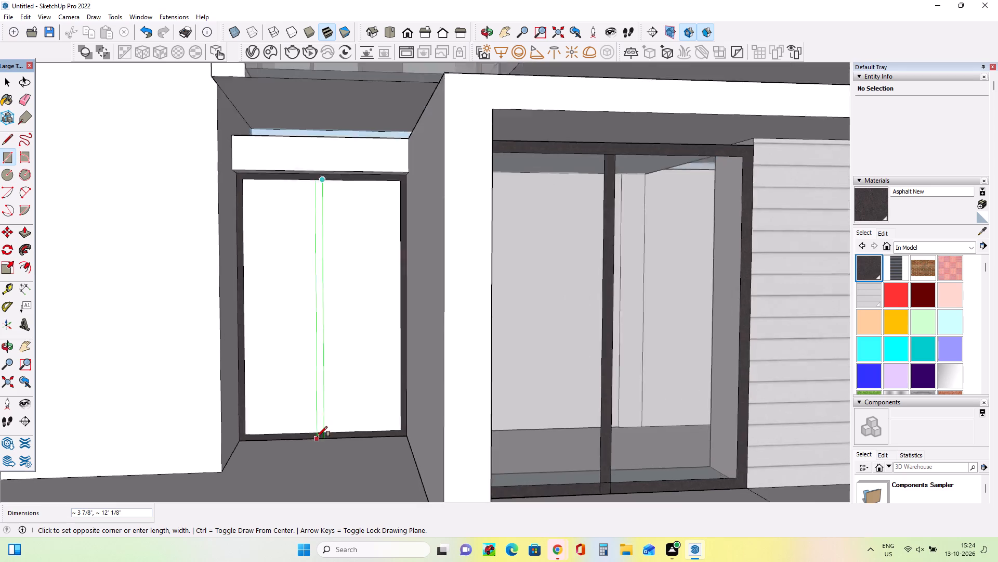
scroll(317, 437, "up", 2)
left_click(319, 432)
left_click(866, 267)
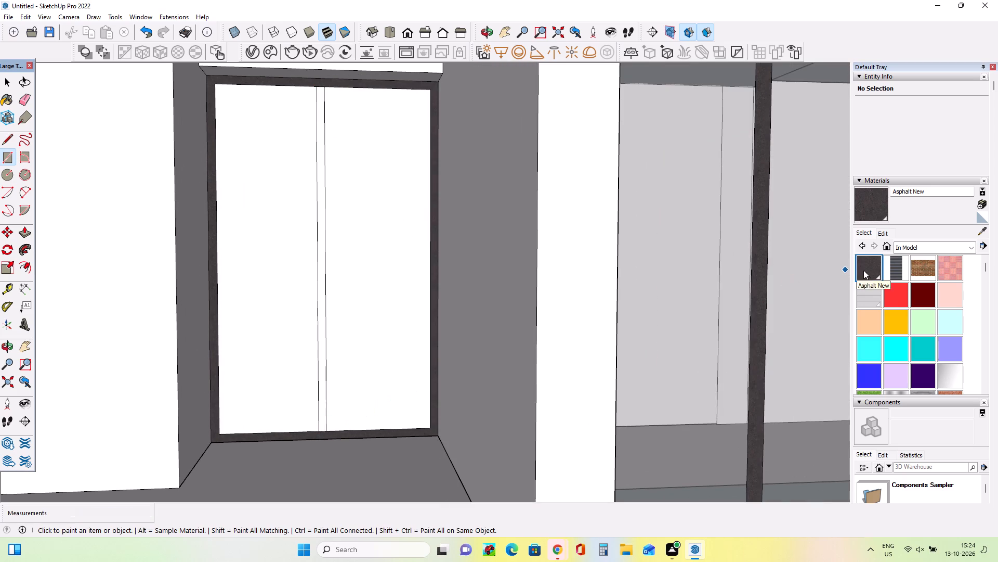
left_click(320, 367)
Paint both entrance panels beside the central mullion with Translucent Glass Gray.
scroll(994, 341, "down", 4)
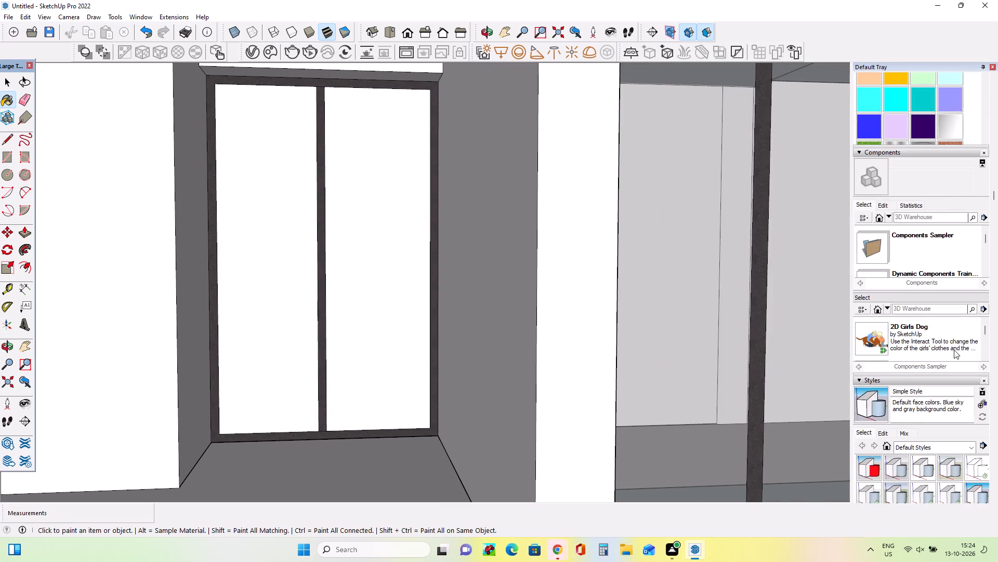
scroll(930, 302, "down", 1)
scroll(935, 319, "up", 4)
scroll(915, 249, "down", 1)
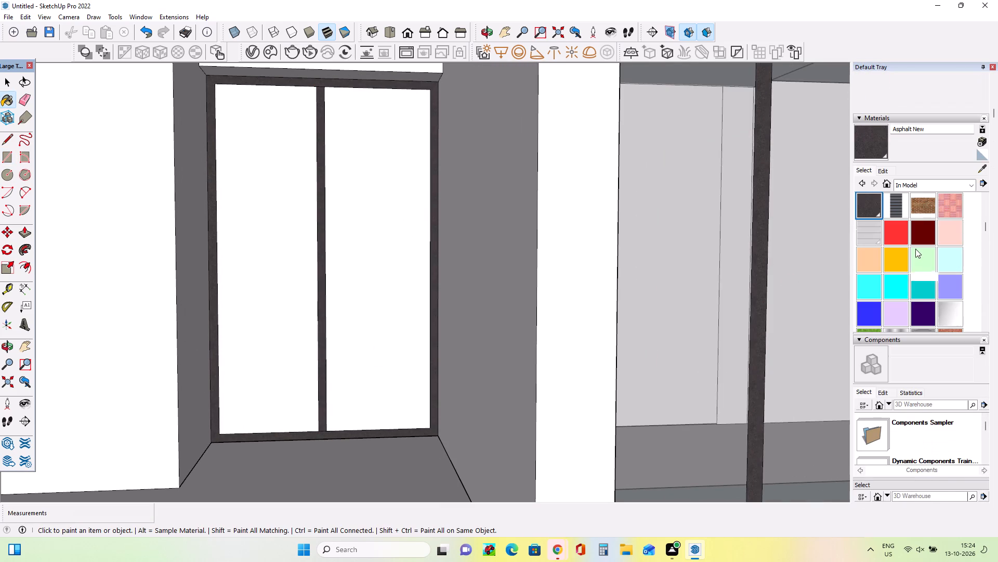
scroll(915, 249, "down", 4)
scroll(874, 238, "up", 1)
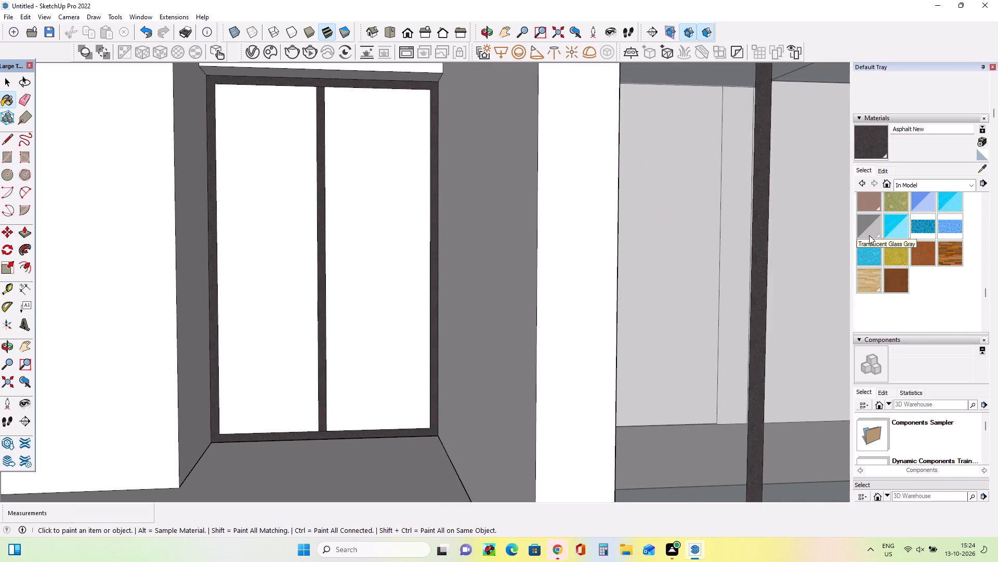
left_click(869, 235)
left_click(348, 336)
left_click(282, 335)
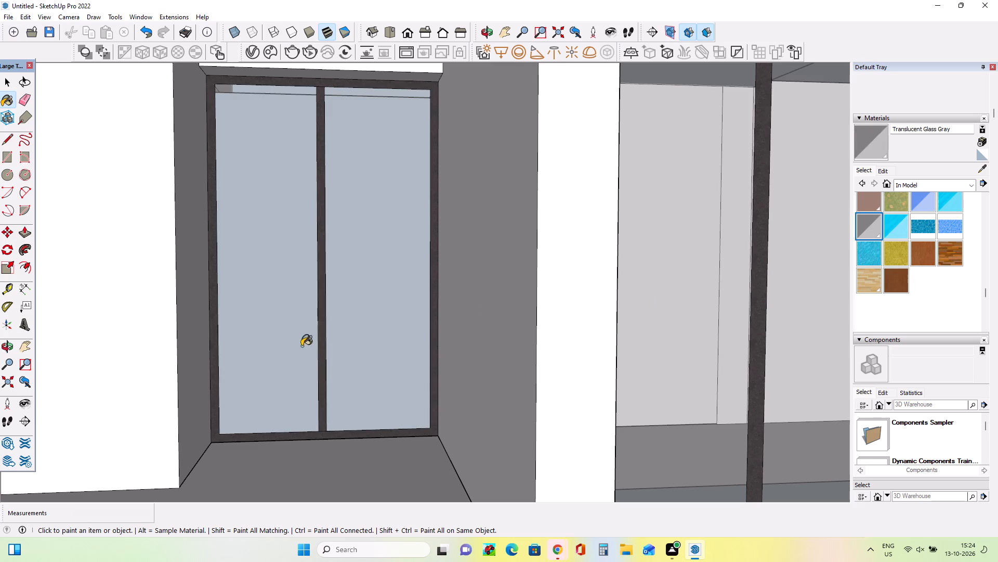
Compare the whole facade with the reference image and examine the reference's lower floors and side tower finish.
scroll(315, 353, "down", 19)
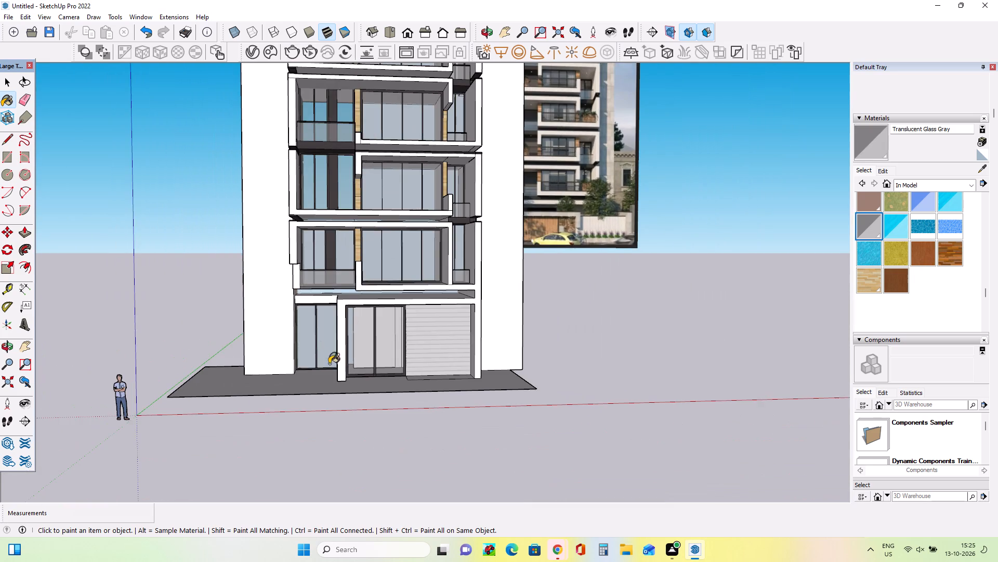
middle_click_drag(376, 367, 368, 407)
scroll(368, 407, "down", 4)
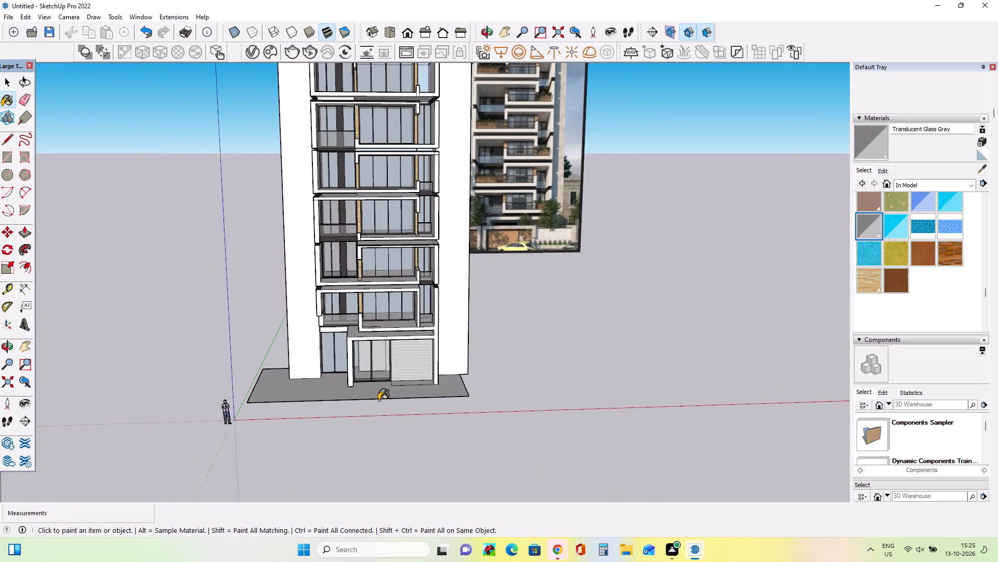
scroll(378, 400, "down", 4)
scroll(378, 400, "up", 2)
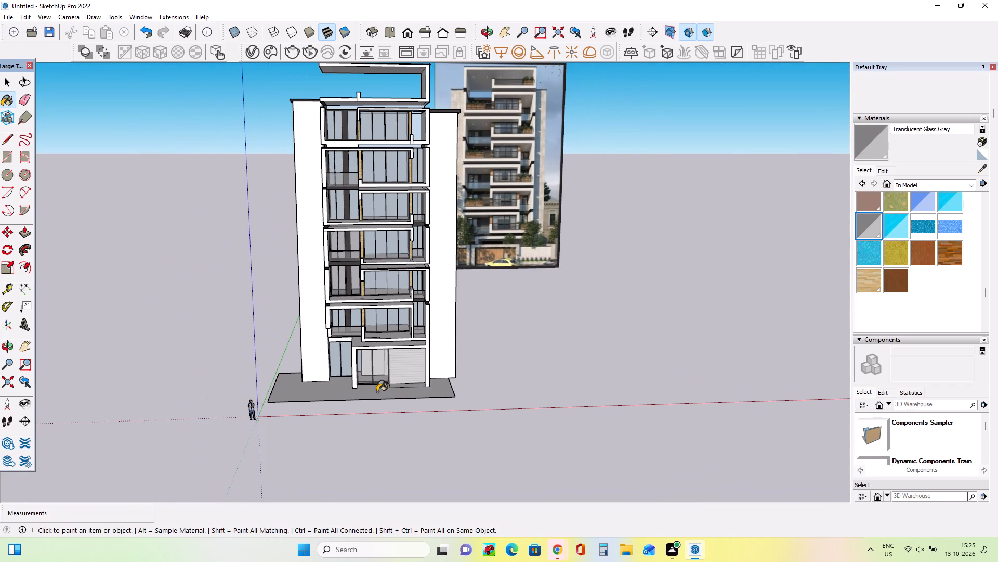
scroll(555, 210, "up", 7)
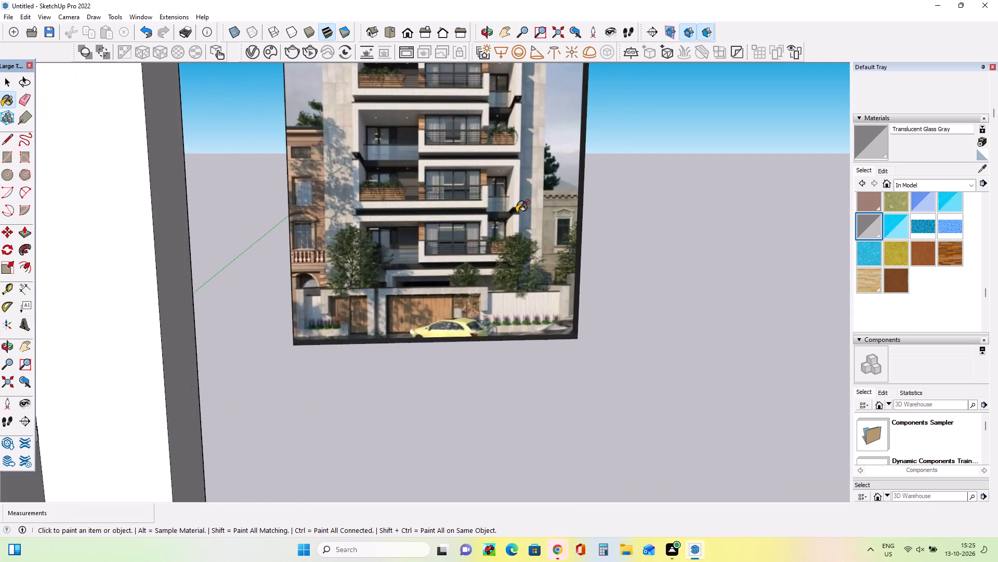
scroll(518, 212, "up", 9)
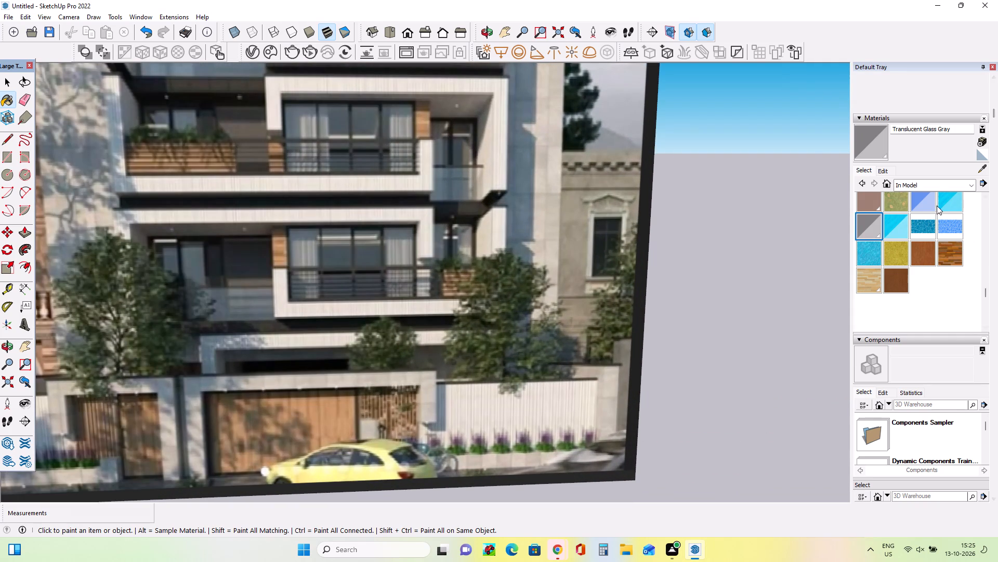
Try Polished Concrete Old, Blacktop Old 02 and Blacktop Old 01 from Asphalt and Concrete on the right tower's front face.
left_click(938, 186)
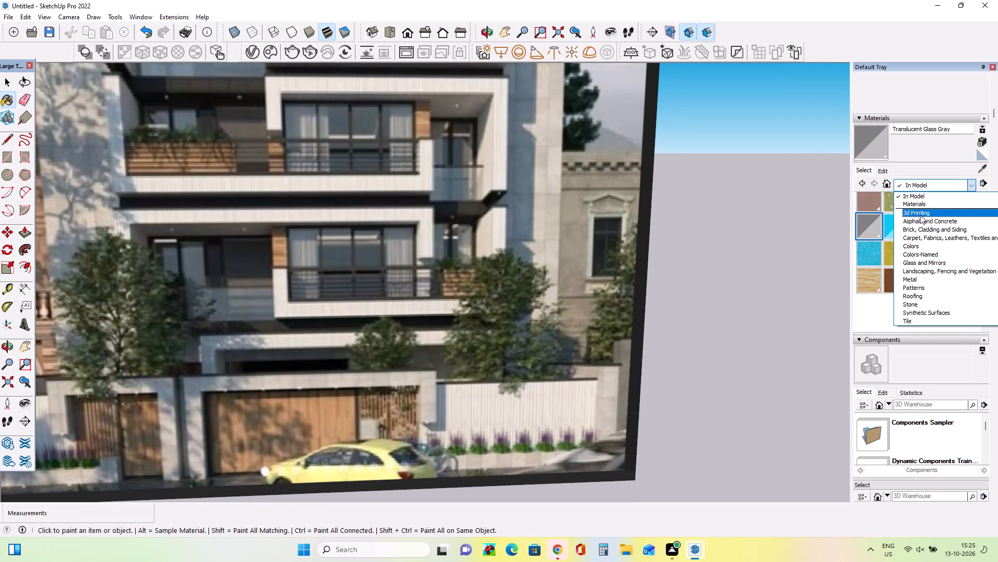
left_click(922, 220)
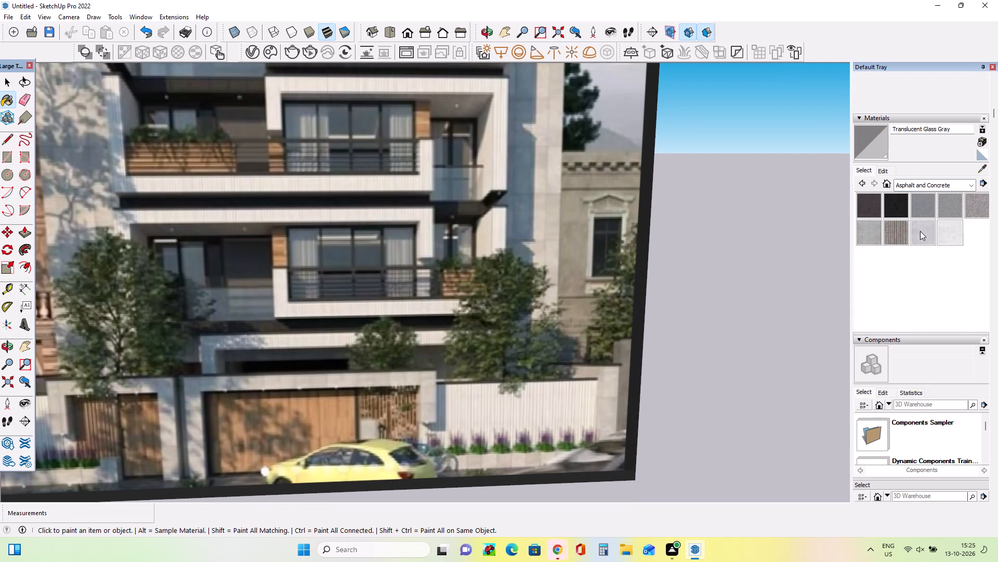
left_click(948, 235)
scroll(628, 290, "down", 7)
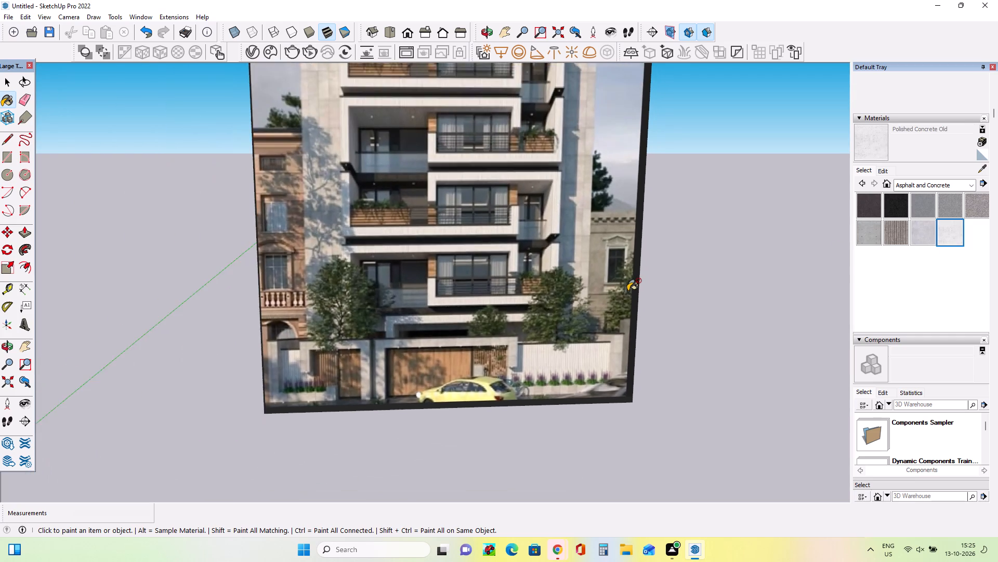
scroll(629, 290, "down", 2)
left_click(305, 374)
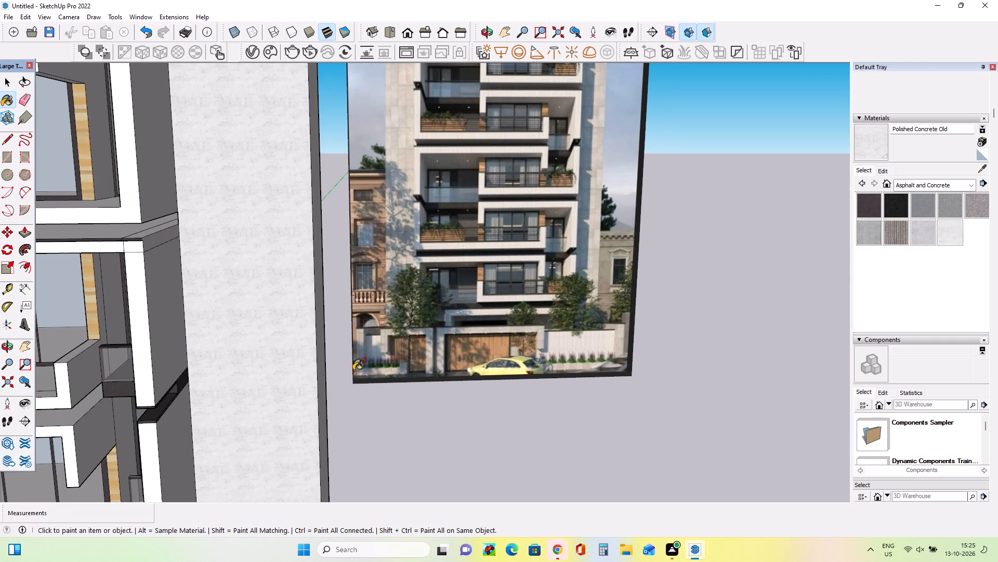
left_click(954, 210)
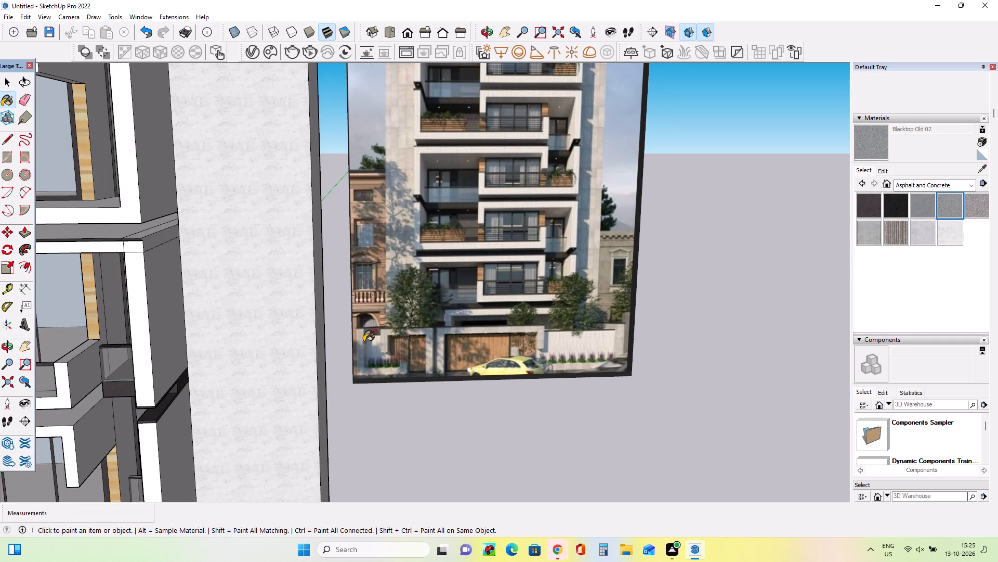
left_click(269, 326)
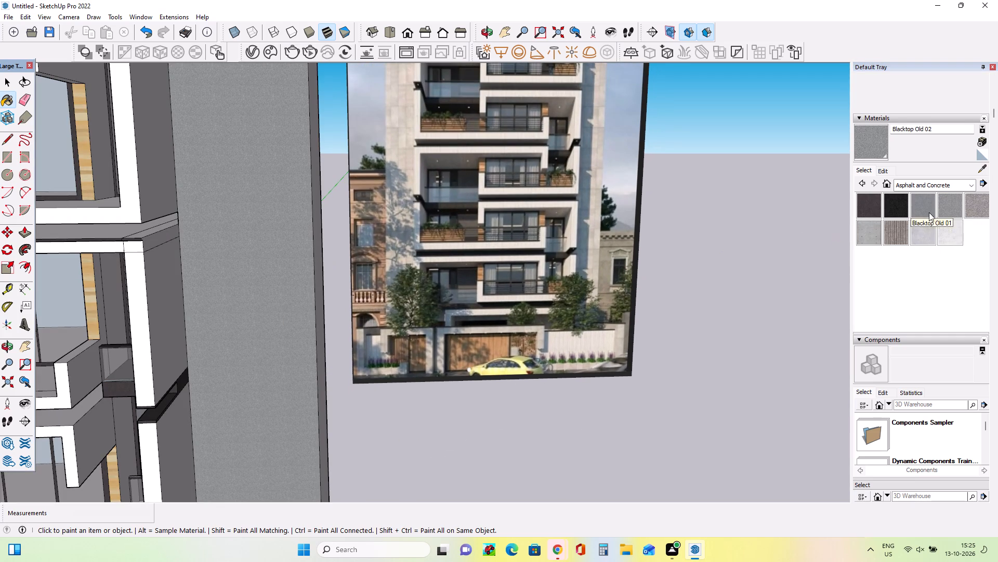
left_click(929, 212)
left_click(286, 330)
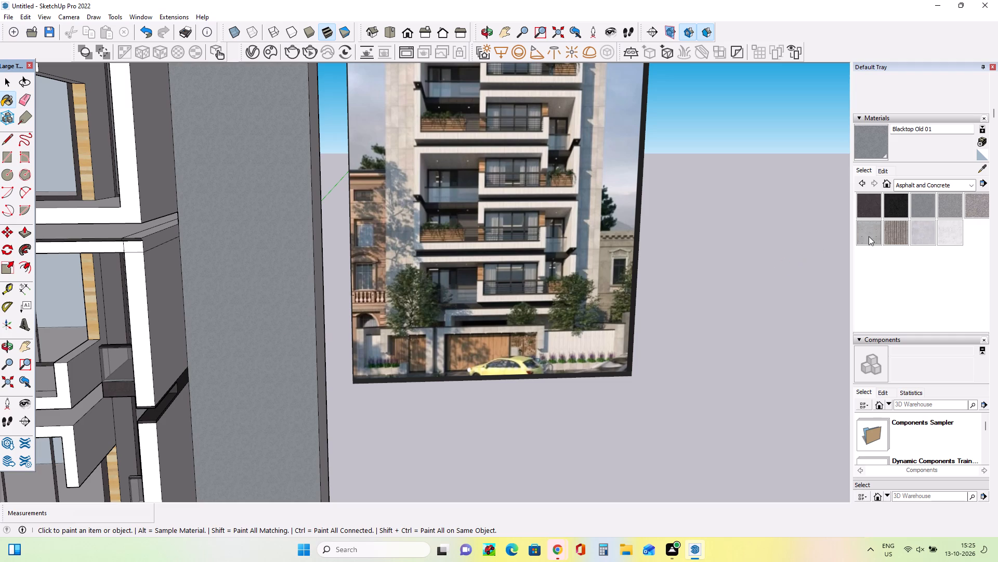
Paint the right tower's front face with Concrete Form 4x8.
left_click(869, 236)
left_click(284, 320)
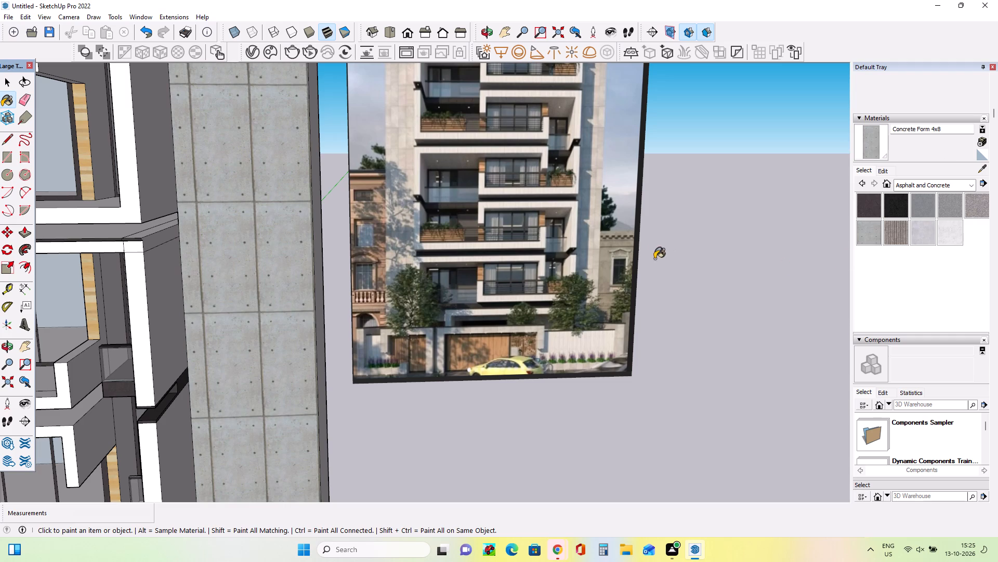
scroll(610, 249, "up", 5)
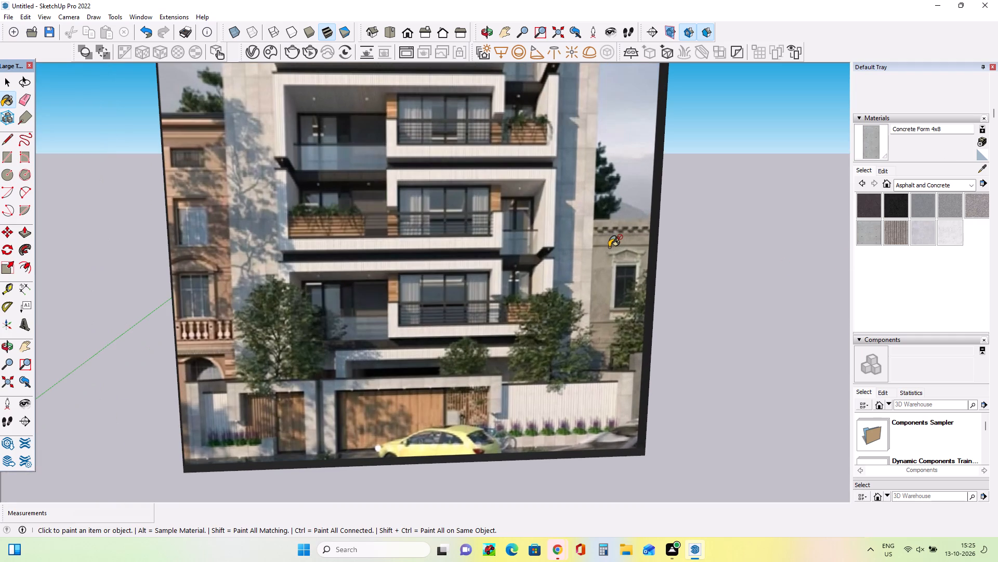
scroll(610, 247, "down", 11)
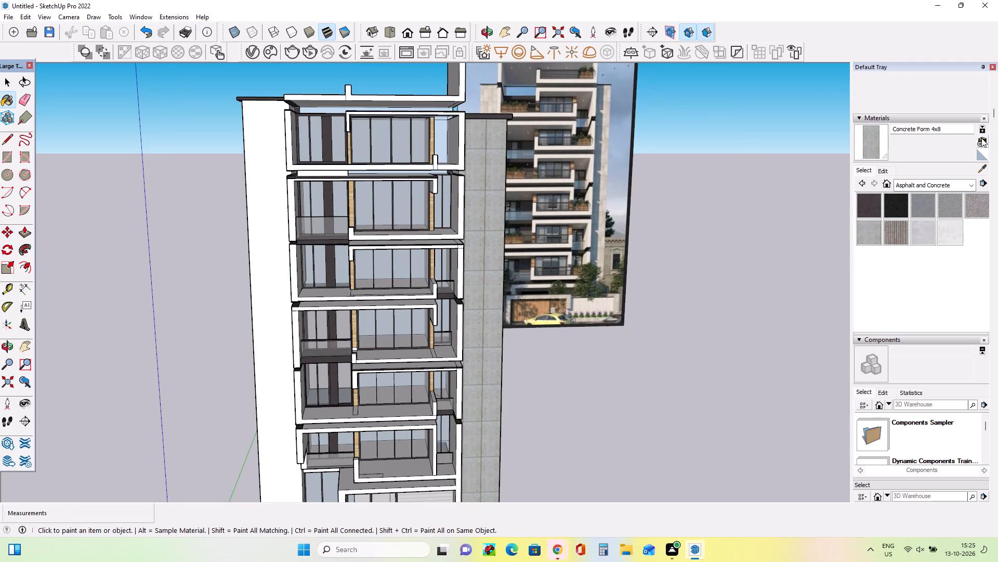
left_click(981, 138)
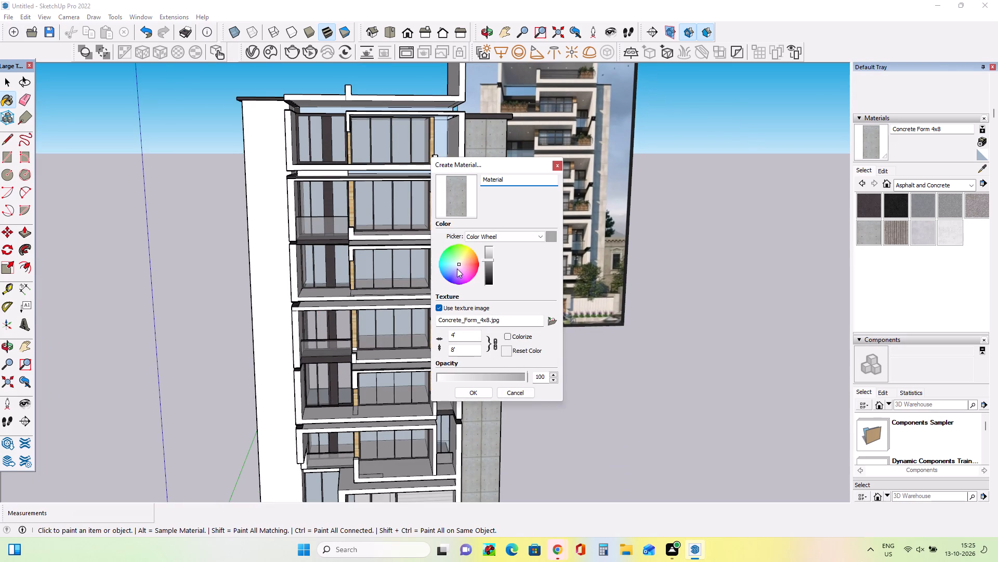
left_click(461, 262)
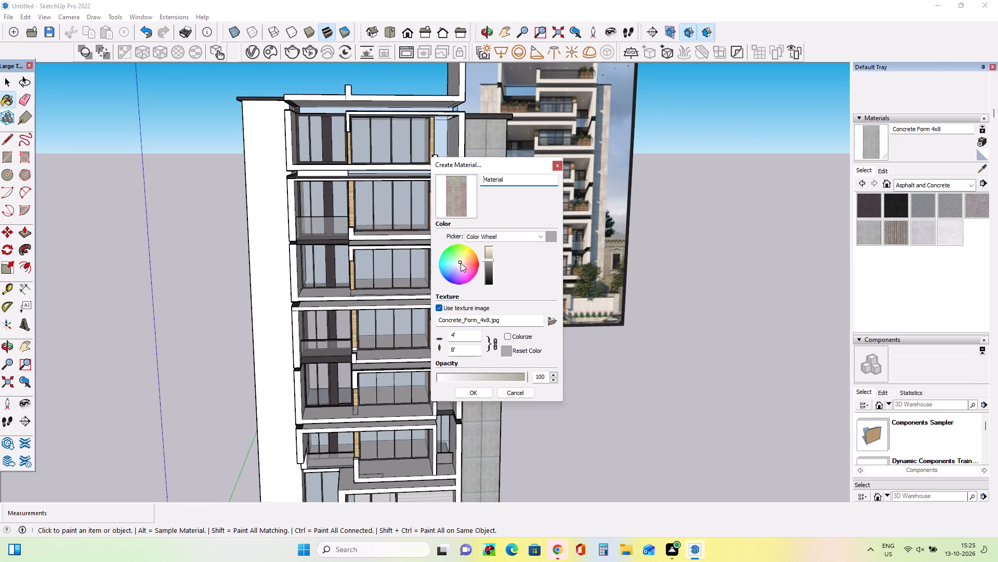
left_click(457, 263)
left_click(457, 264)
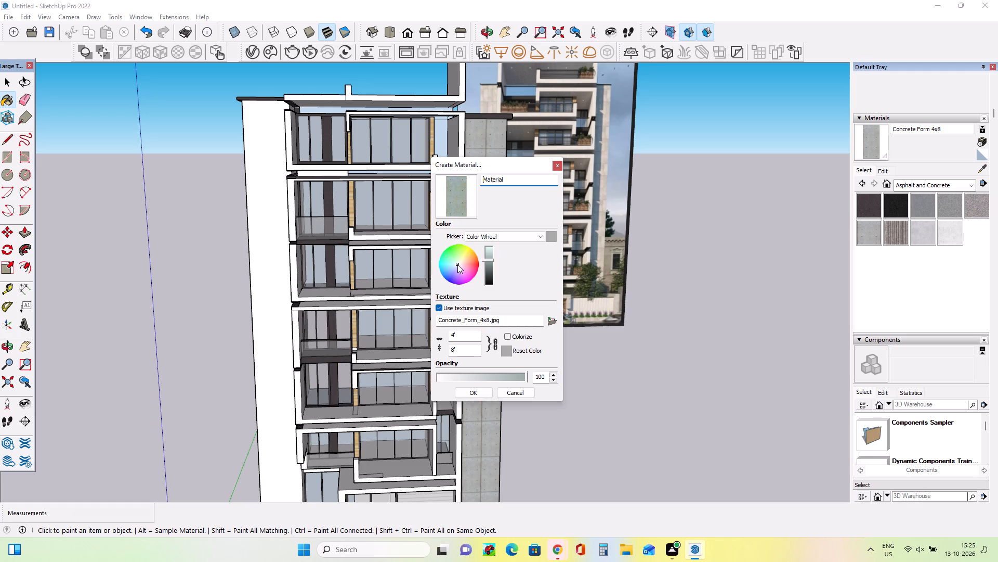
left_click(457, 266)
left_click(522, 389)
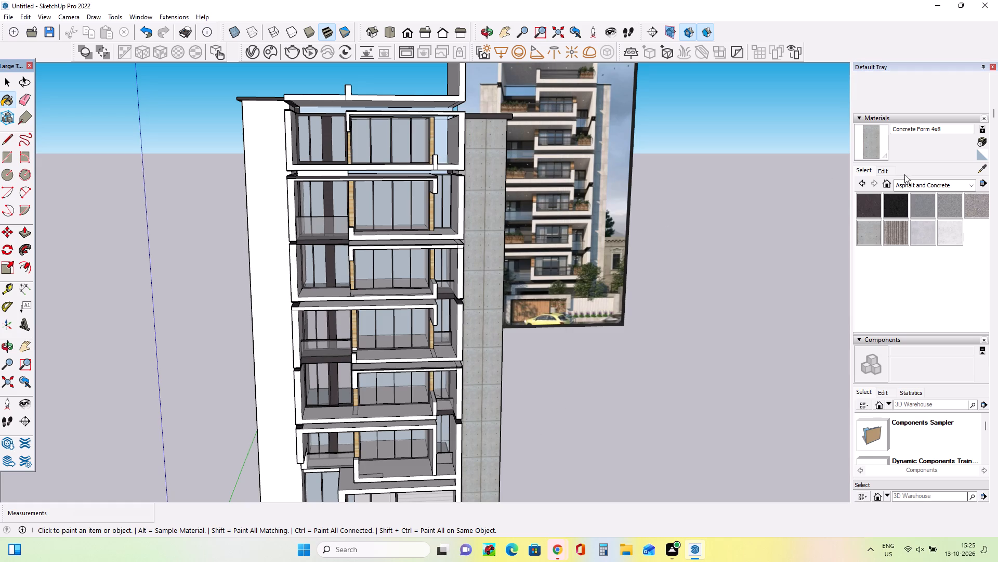
Create a slightly lighter material from the Concrete Form 4x8 texture and paint the right tower's front face with it.
left_click(984, 138)
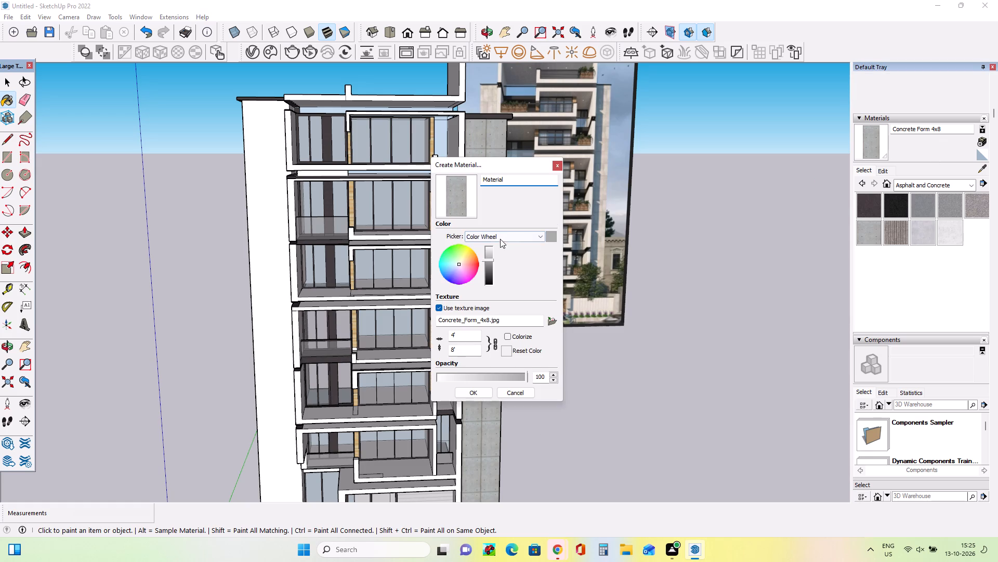
left_click(490, 256)
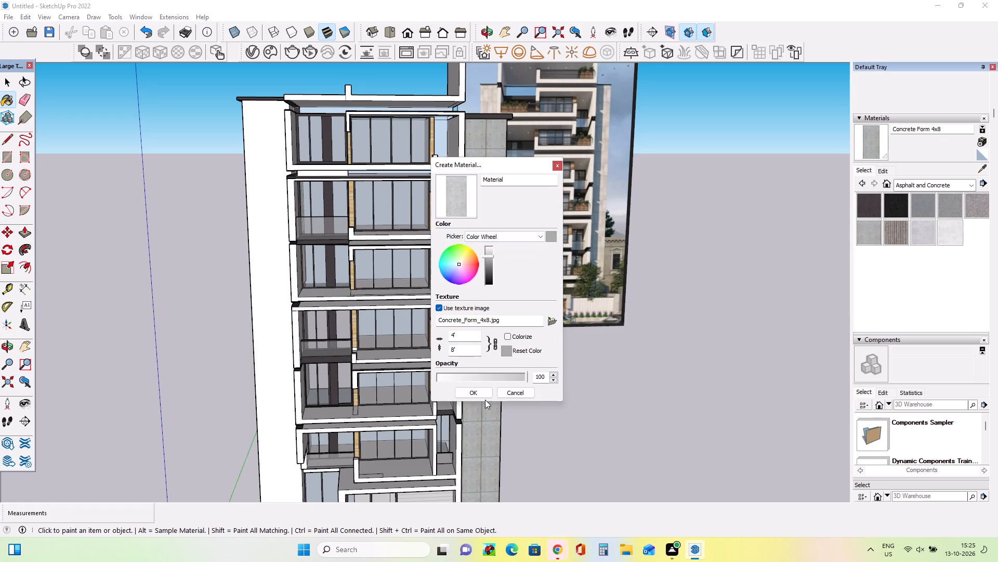
left_click(481, 394)
left_click(485, 363)
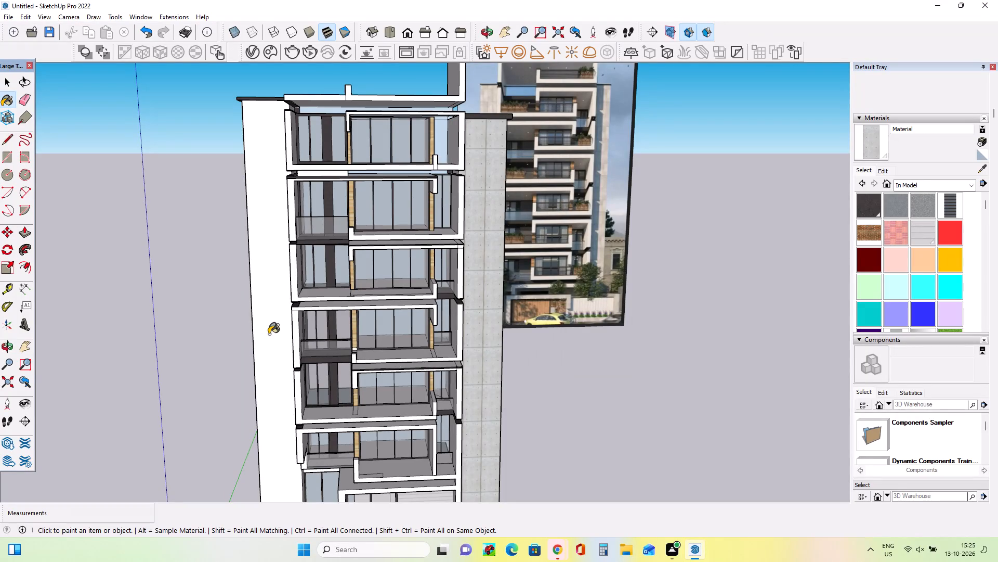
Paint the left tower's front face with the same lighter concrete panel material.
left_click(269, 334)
Compare the concrete panel size on both towers with the tower cladding in the reference image.
middle_click_drag(412, 333, 404, 293)
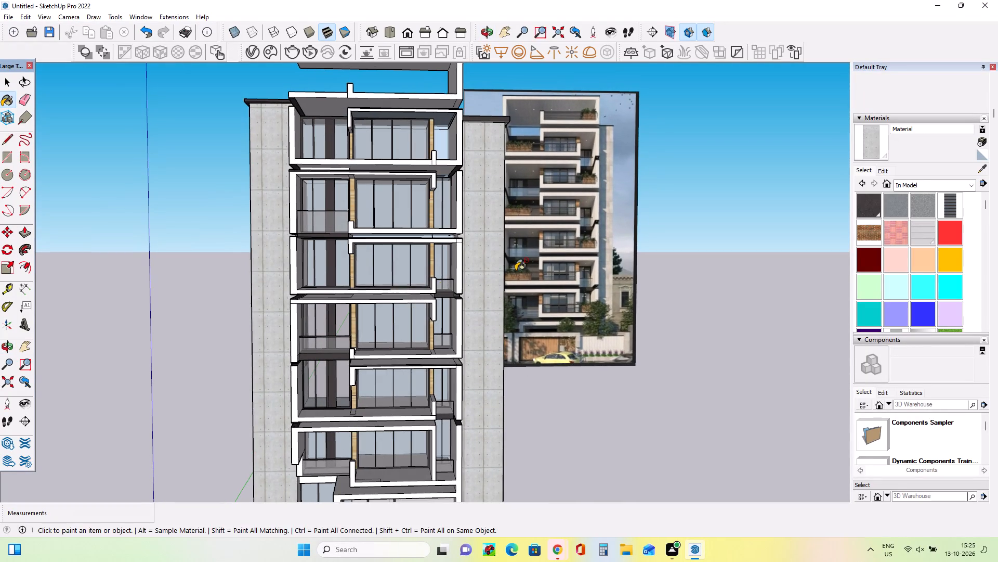
middle_click_drag(517, 272, 507, 317)
scroll(507, 317, "down", 2)
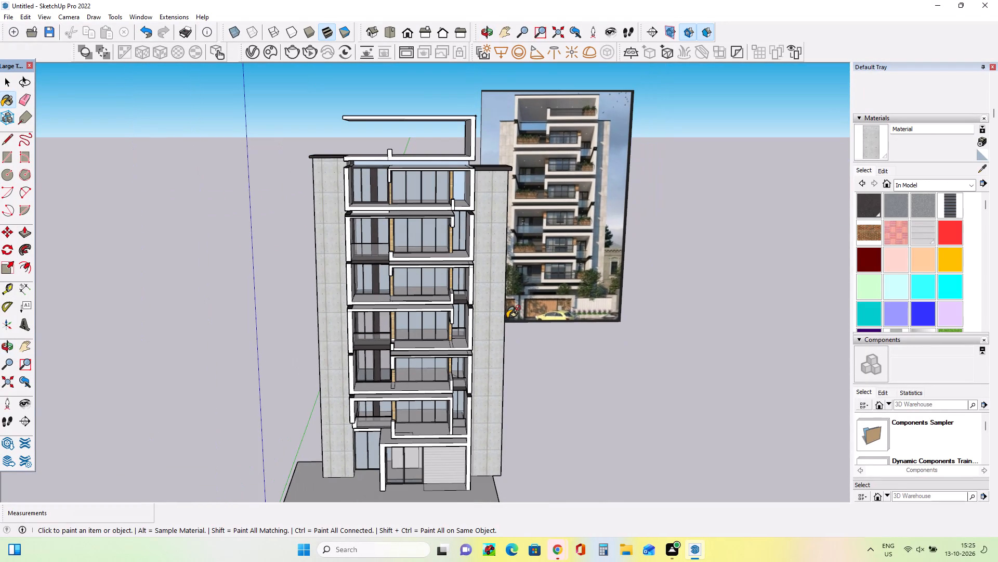
scroll(593, 79, "up", 15)
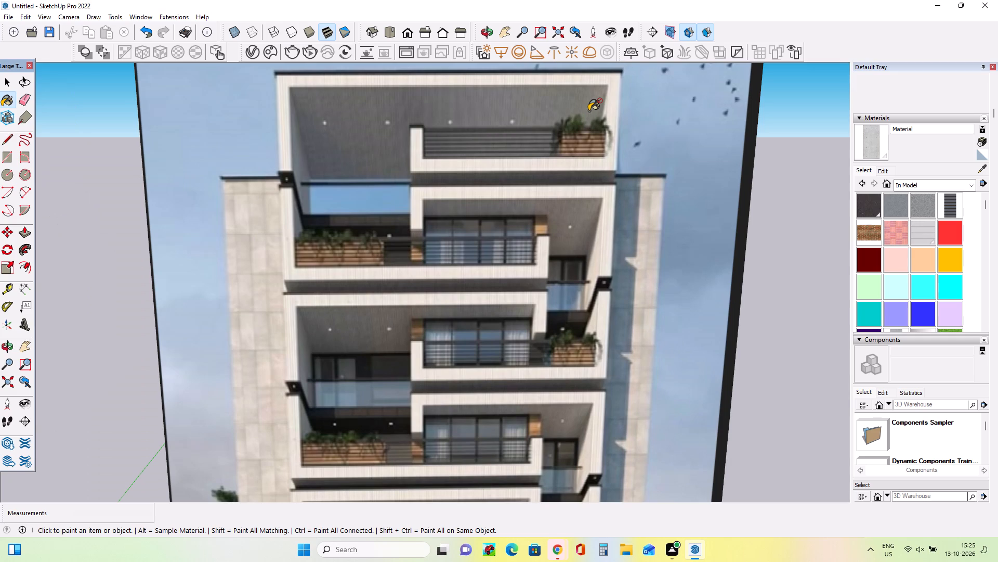
scroll(590, 110, "down", 16)
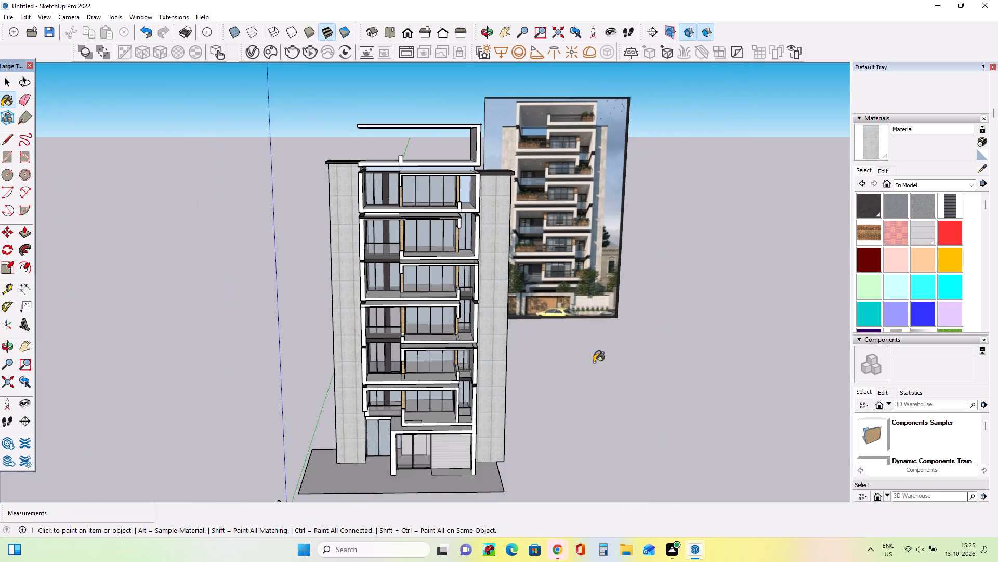
middle_click_drag(522, 352, 519, 330)
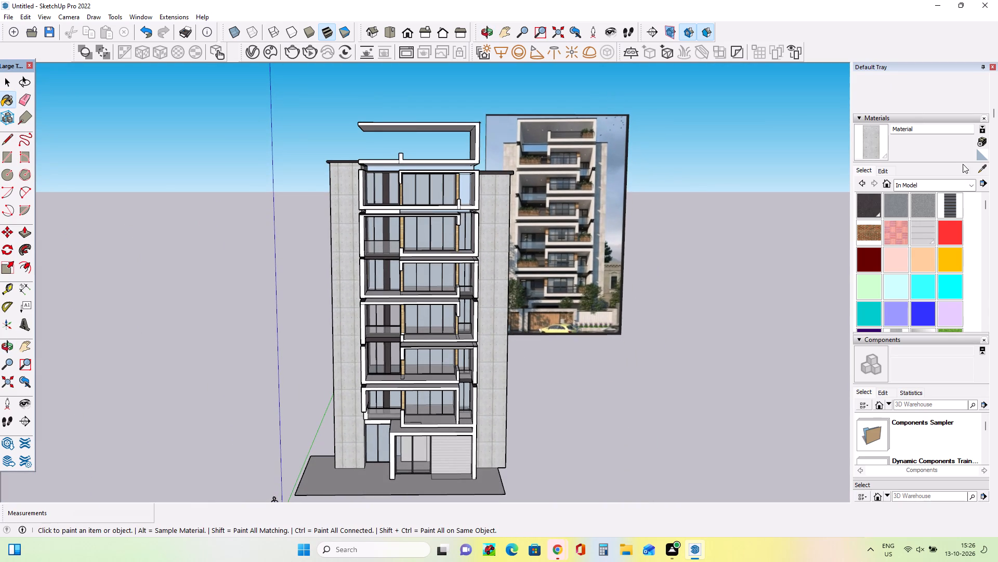
Create a material from the Concrete Form 4x8 texture with a 2' texture width and paint both towers' front faces with it.
left_click(984, 140)
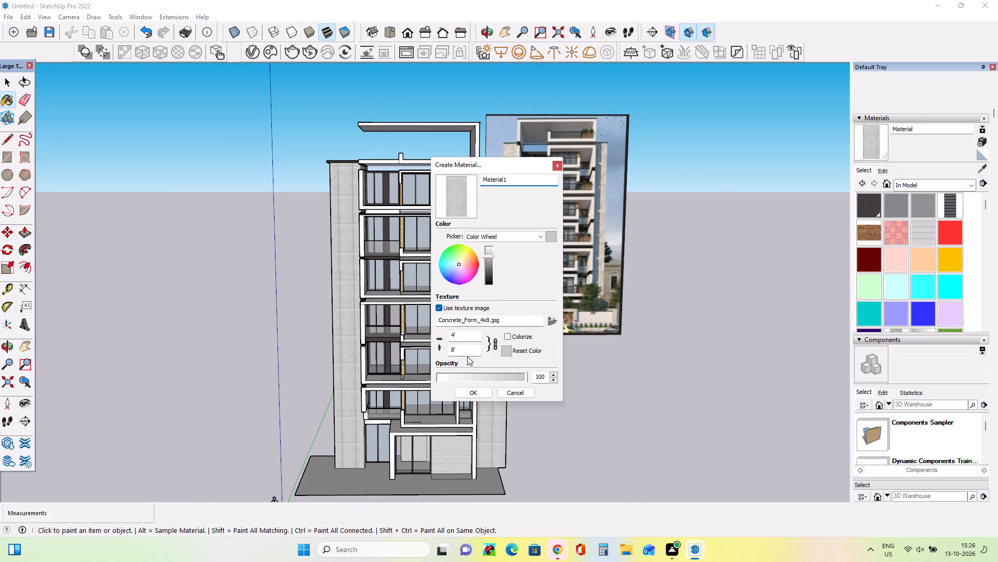
left_click(462, 338)
key("BackSpace")
key("BackSpace")
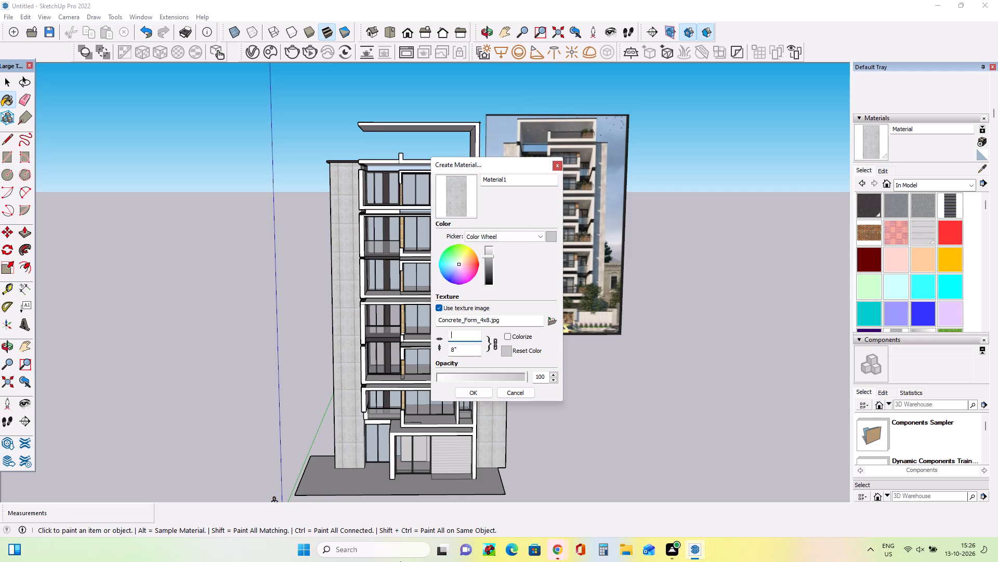
key("BackSpace")
type("2'")
left_click(481, 398)
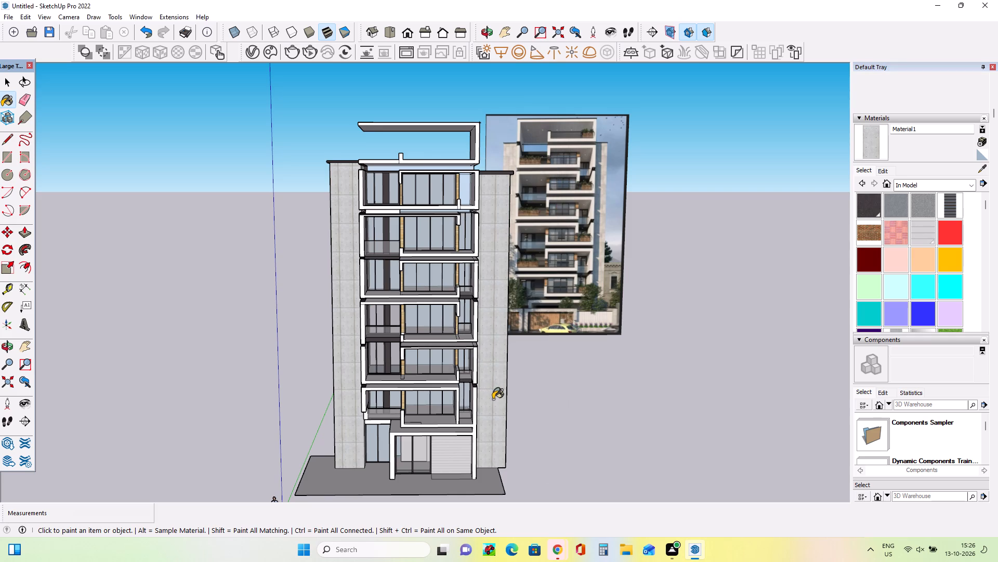
left_click(493, 399)
left_click(351, 357)
Check the smaller concrete panels on the towers and compare the top-floor frames with the reference image.
scroll(351, 375, "up", 3)
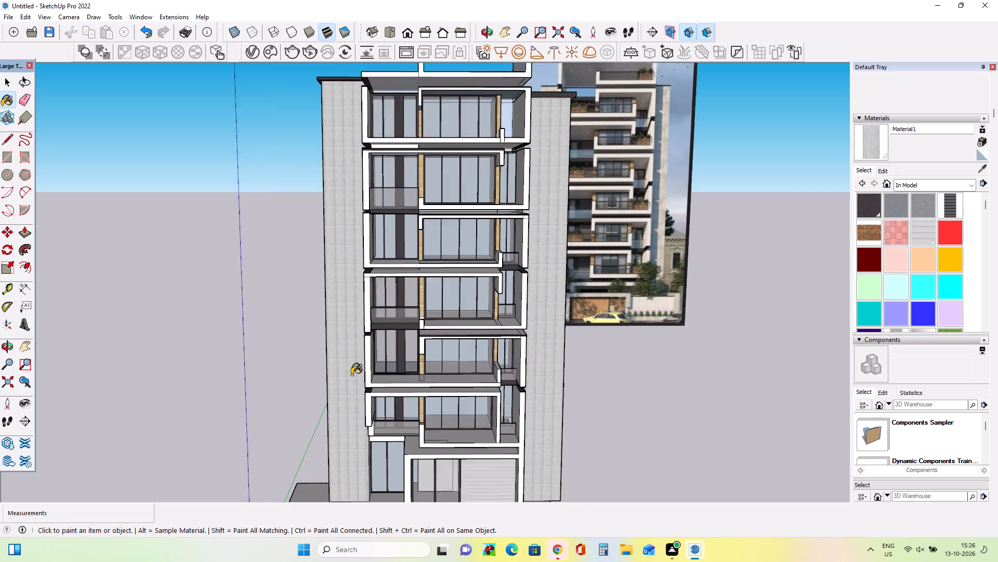
scroll(351, 375, "up", 2)
scroll(351, 375, "down", 7)
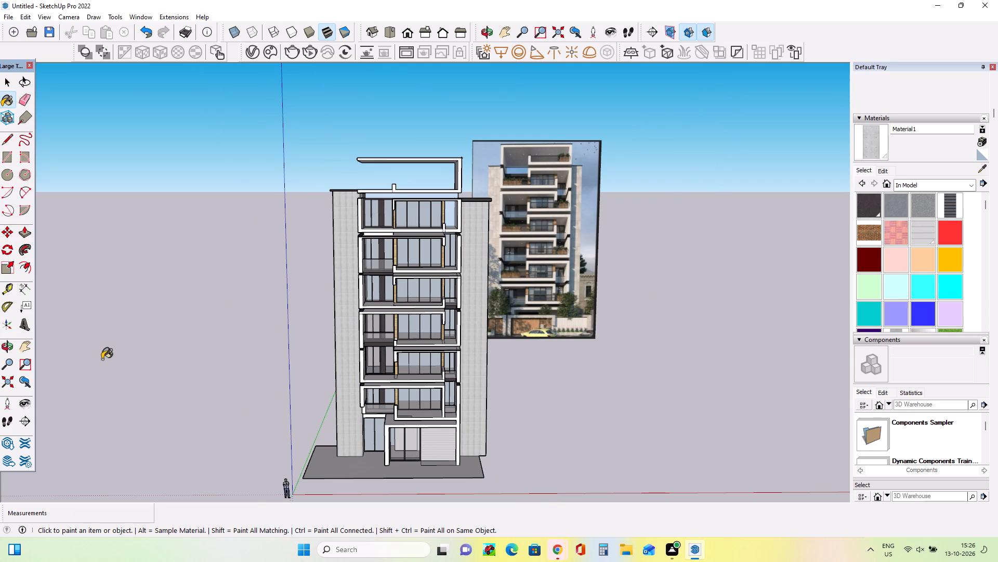
scroll(379, 410, "up", 3)
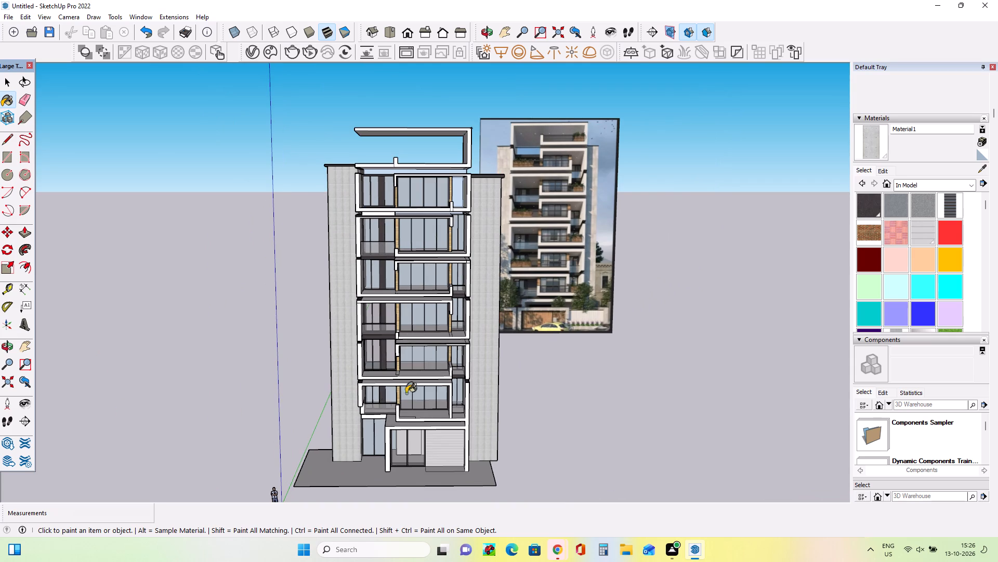
scroll(600, 259, "up", 1)
scroll(600, 259, "down", 3)
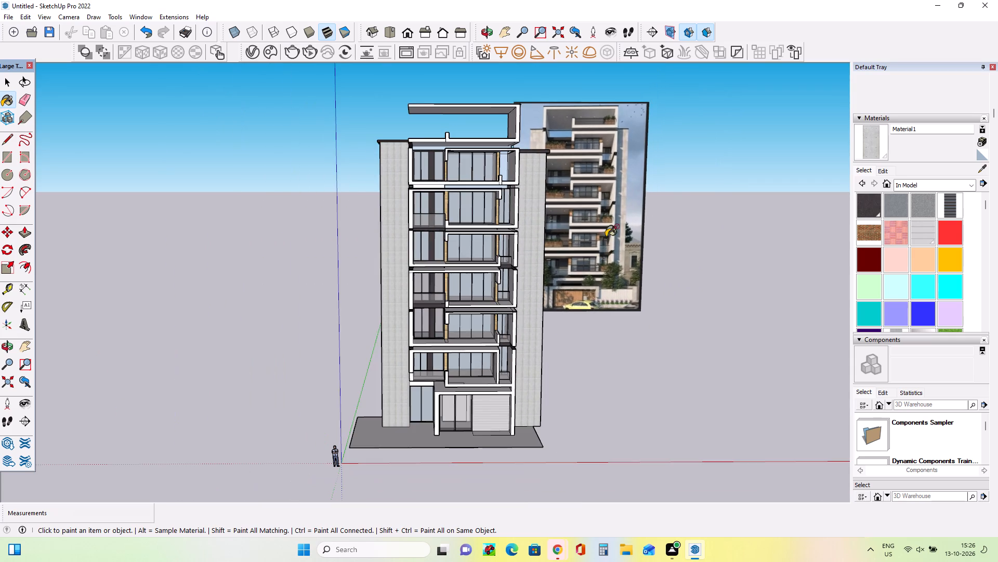
scroll(610, 140, "up", 10)
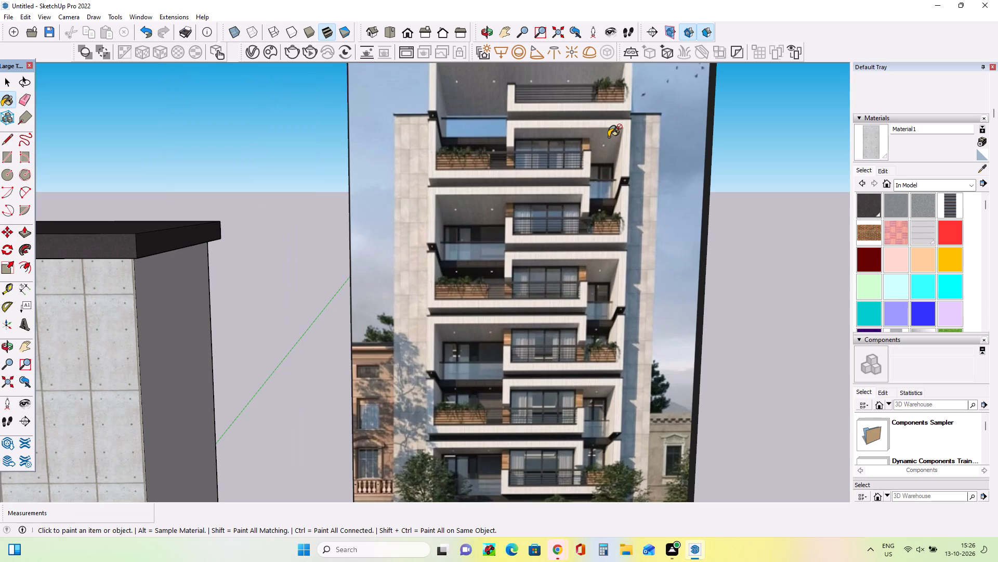
scroll(610, 136, "down", 6)
middle_click_drag(619, 149, 624, 159)
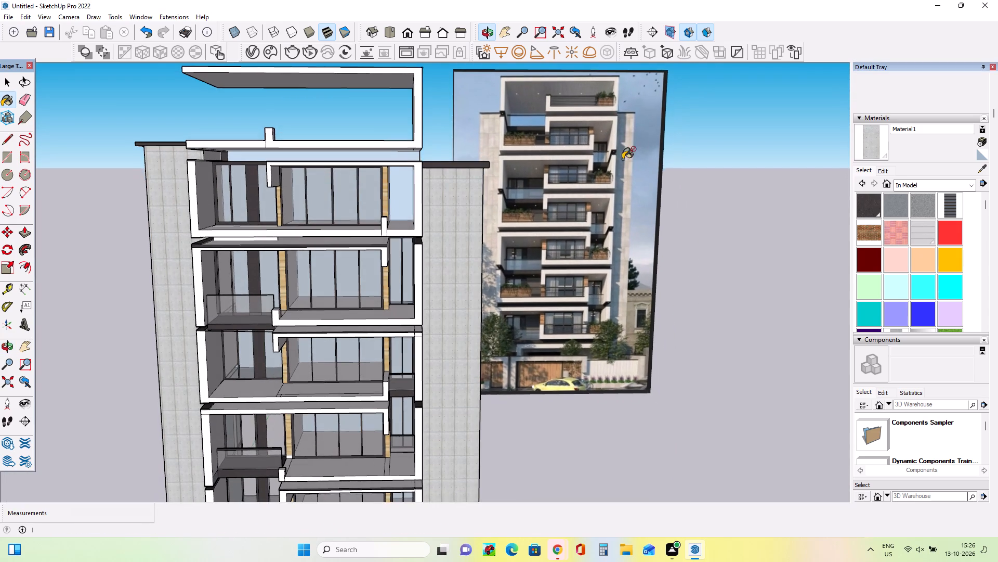
scroll(603, 206, "down", 4)
middle_click_drag(421, 270, 528, 324)
scroll(354, 202, "up", 3)
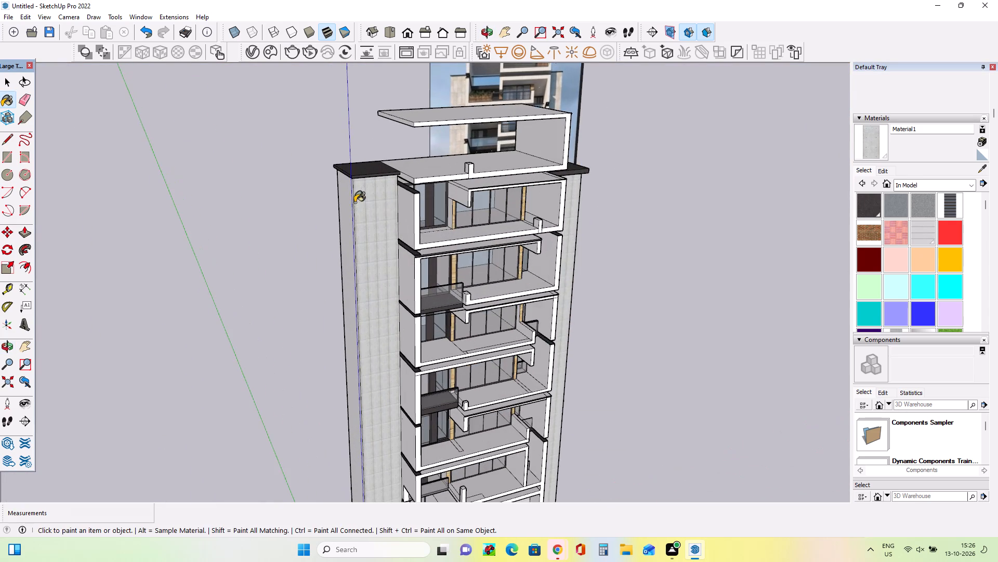
middle_click_drag(443, 245, 425, 248)
scroll(421, 244, "down", 2)
middle_click_drag(421, 242, 427, 196)
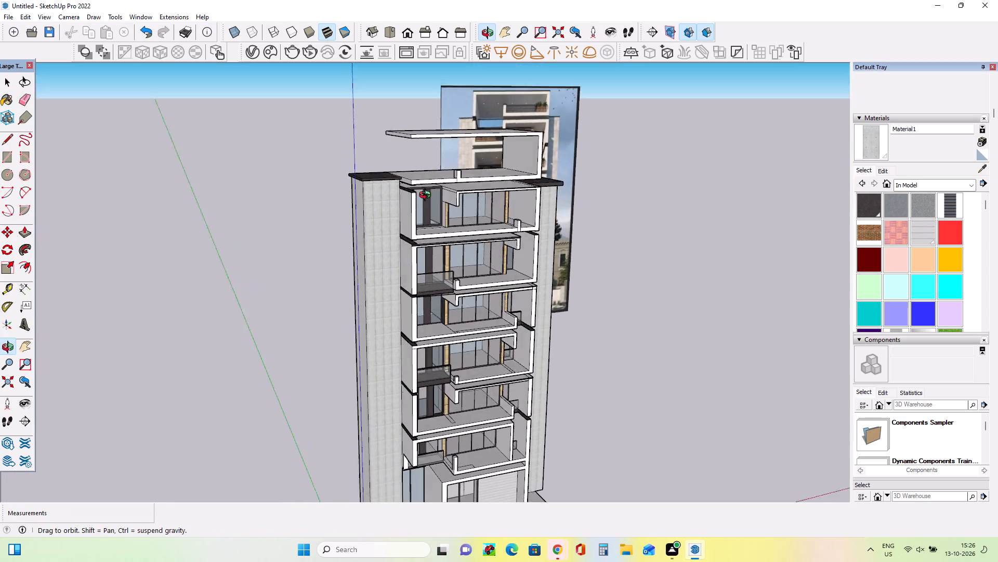
middle_click_drag(427, 196, 428, 195)
scroll(428, 194, "down", 1)
Draw a rectangle about 18' by 1' under the roof slab's left end and extrude it about 8' 11" down as the top frame's side wall.
scroll(417, 133, "up", 6)
middle_click_drag(408, 154, 423, 96)
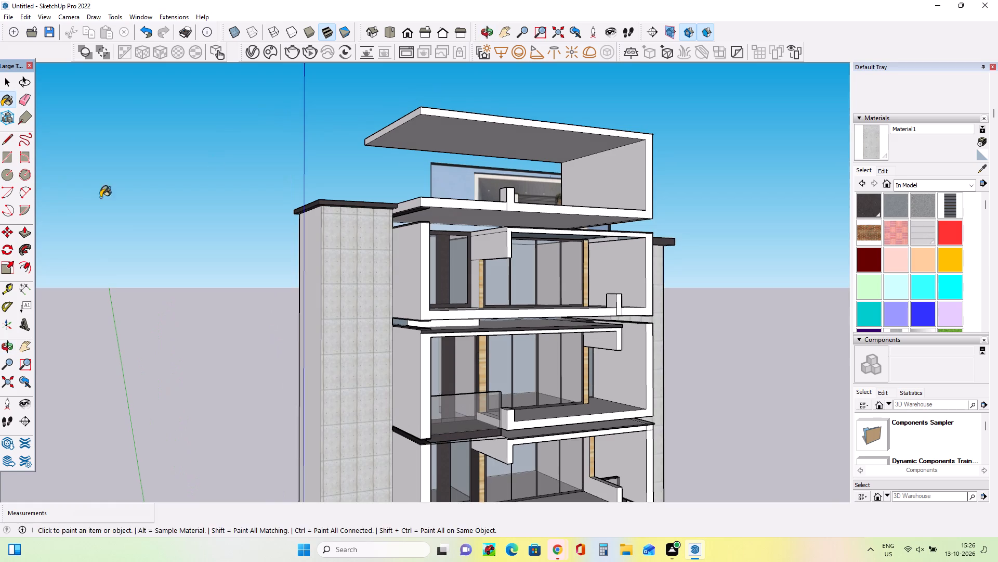
left_click(9, 159)
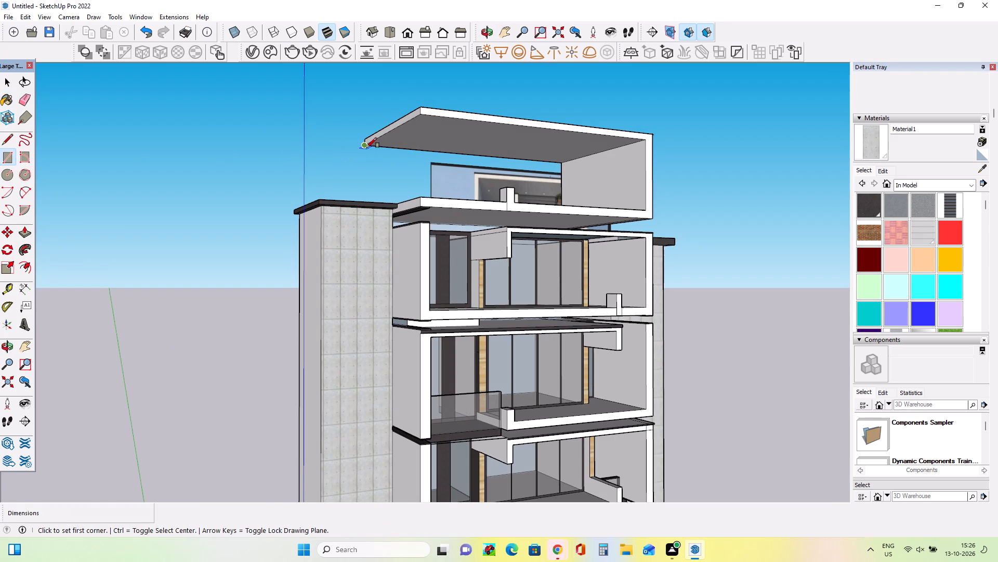
left_click(366, 148)
left_click(429, 118)
middle_click_drag(437, 179, 375, 173)
left_click(22, 234)
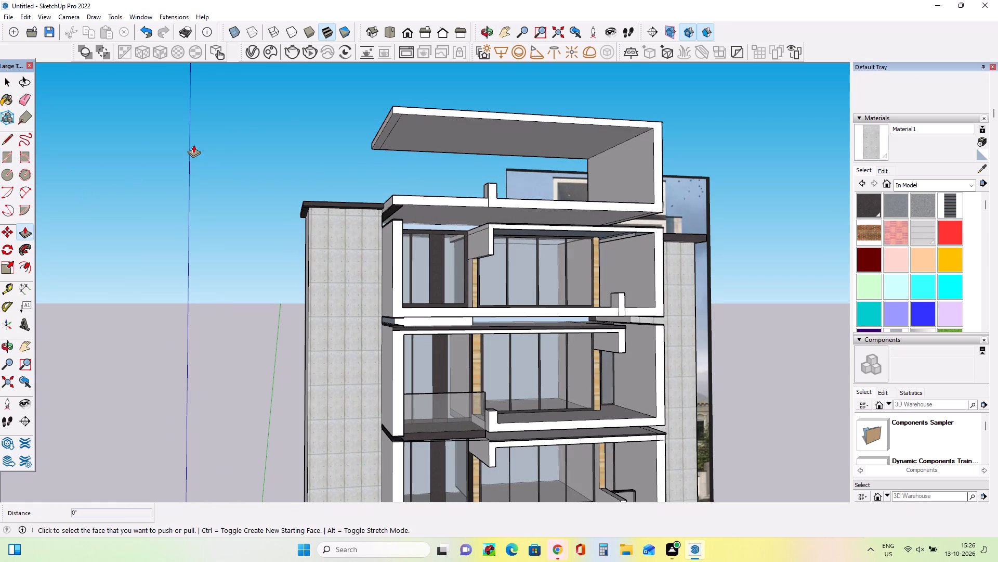
left_click(386, 130)
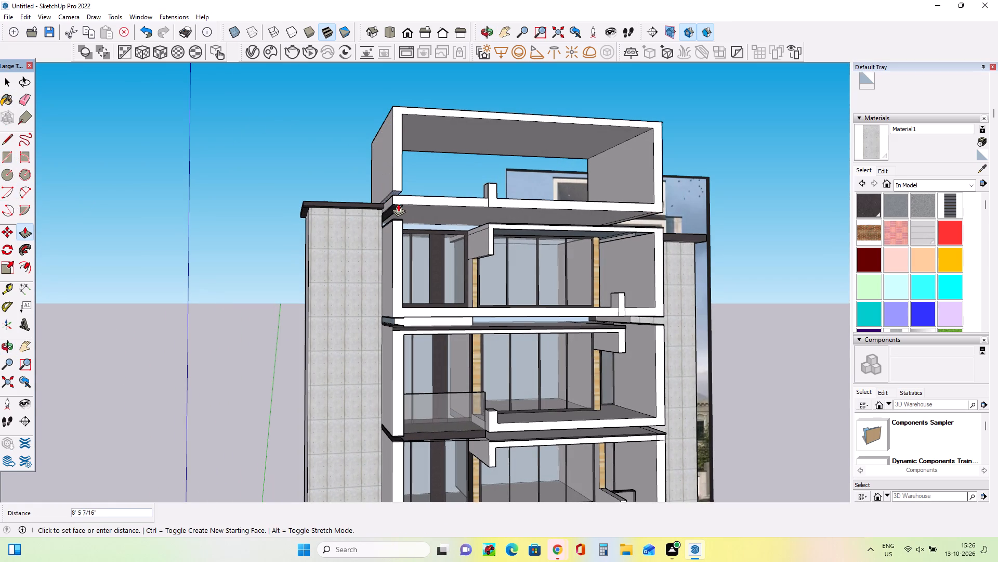
left_click(399, 196)
Push back the top frame's floor slab edge left of the upstand in stages of about 1' 6", 5' 1", 1' 6" and 4' 4".
middle_click_drag(403, 212, 361, 270)
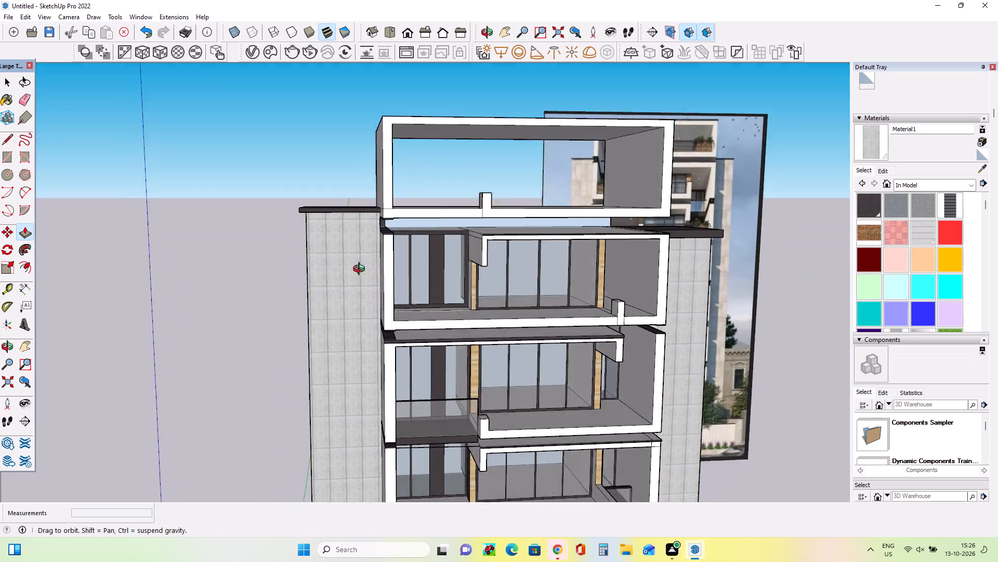
middle_click_drag(361, 270, 327, 332)
middle_click(448, 275)
scroll(448, 275, "down", 5)
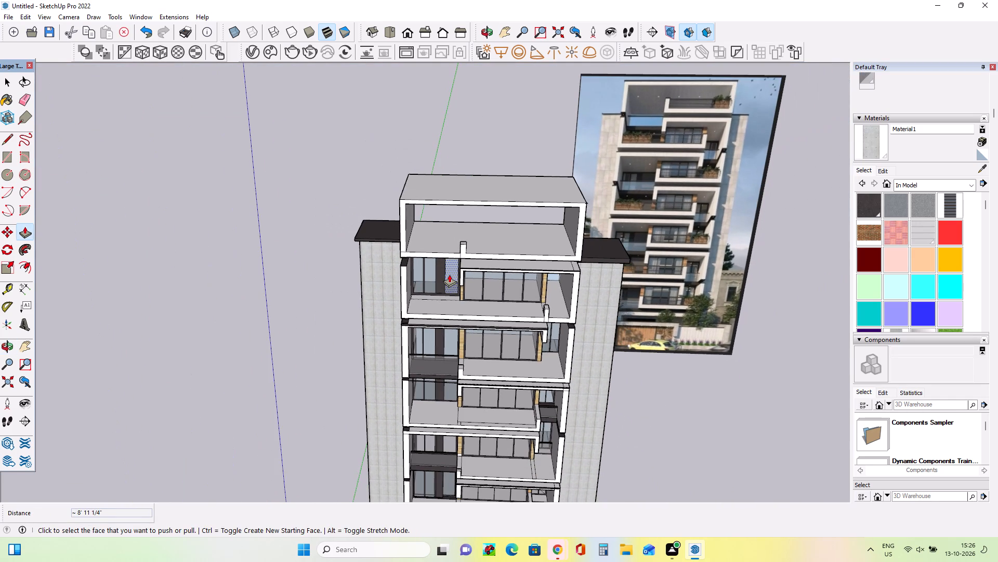
middle_click_drag(449, 273, 472, 234)
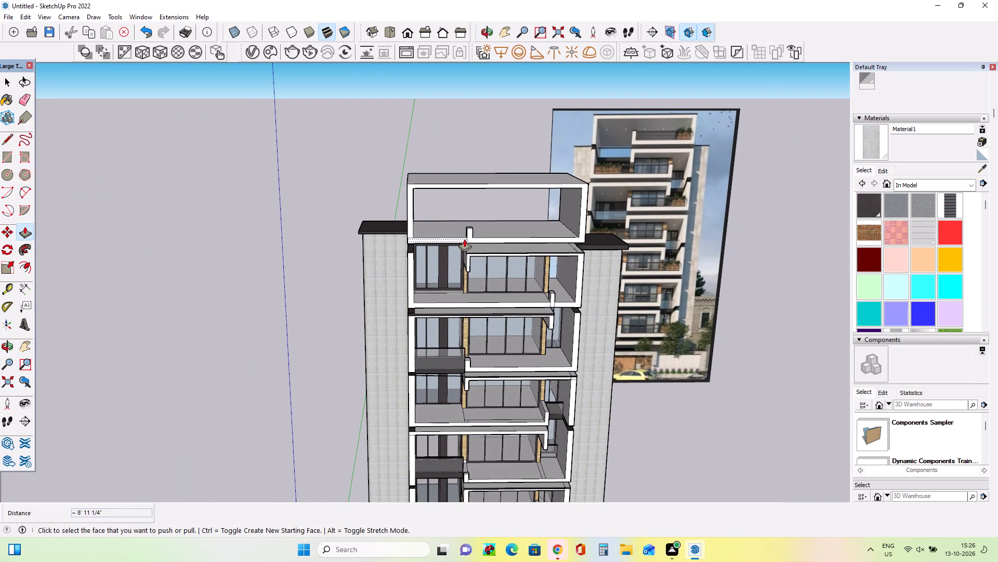
scroll(464, 239, "up", 2)
middle_click_drag(467, 242, 478, 271)
scroll(454, 259, "up", 3)
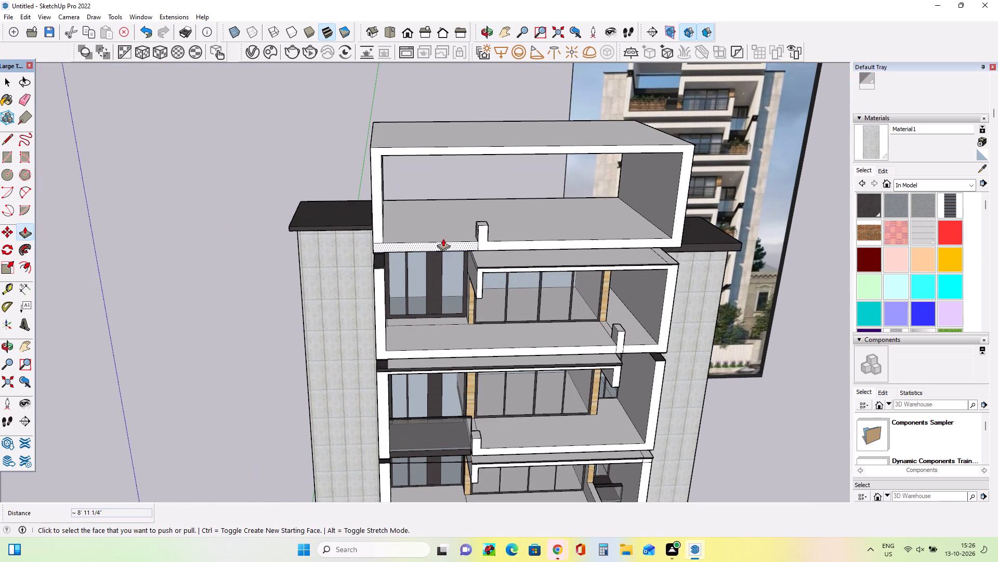
middle_click_drag(490, 247, 482, 258)
left_click(455, 253)
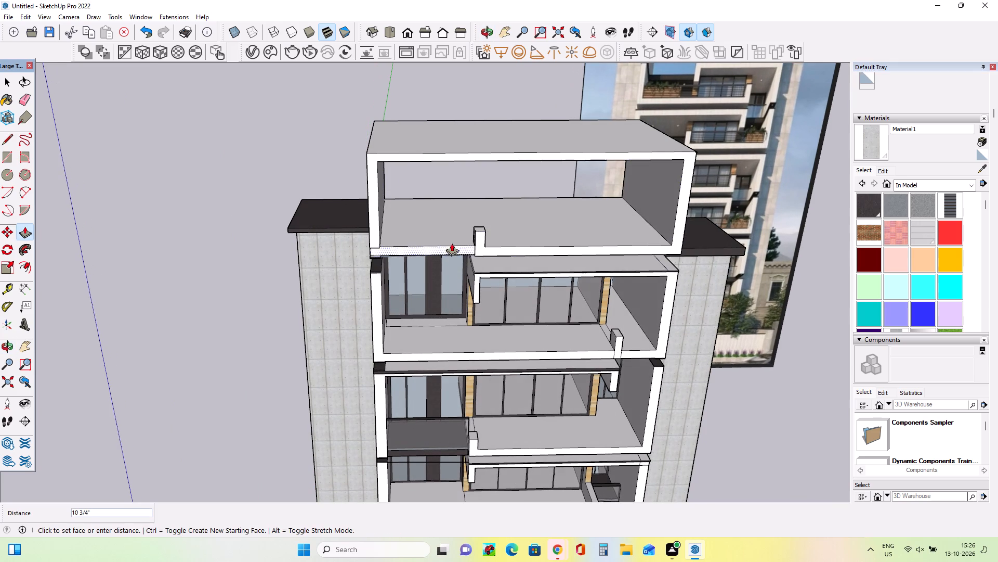
left_click(441, 218)
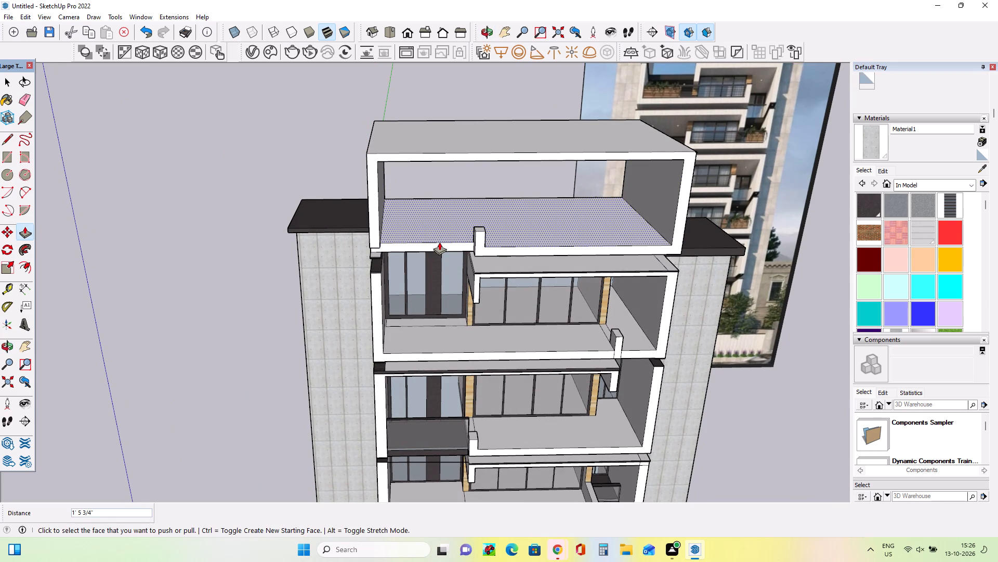
left_click(439, 242)
key("Escape")
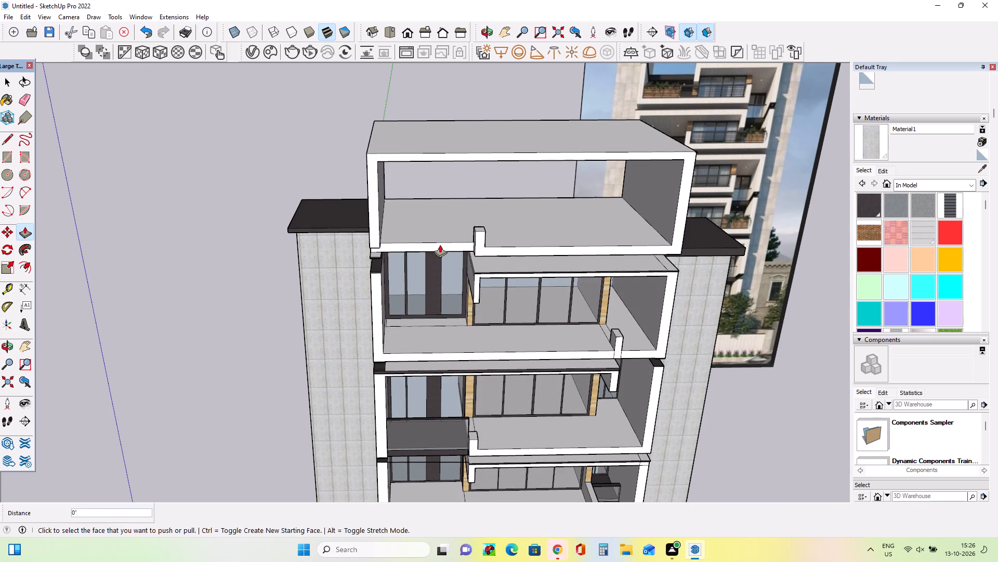
left_click(440, 245)
left_click(439, 205)
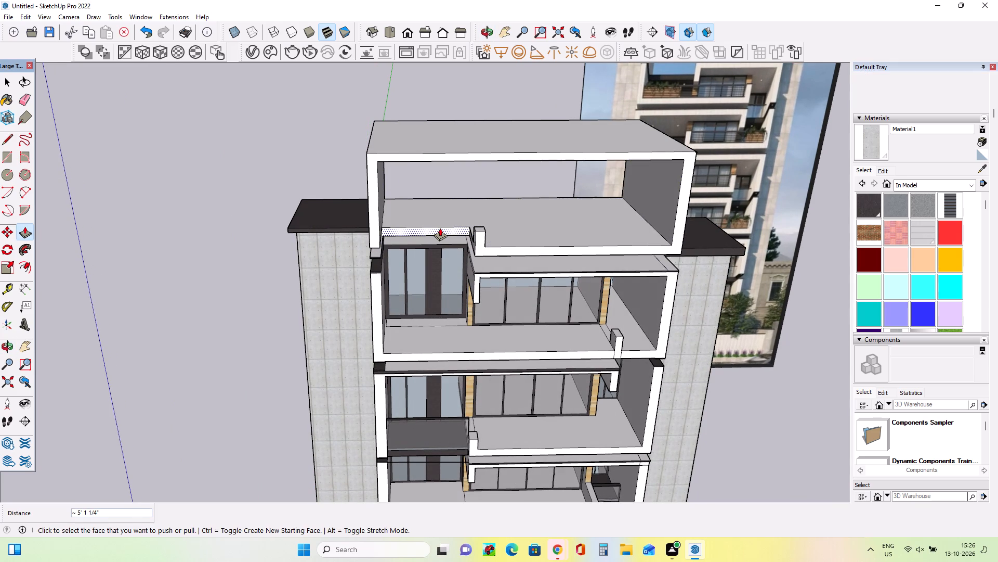
left_click(440, 228)
left_click(442, 200)
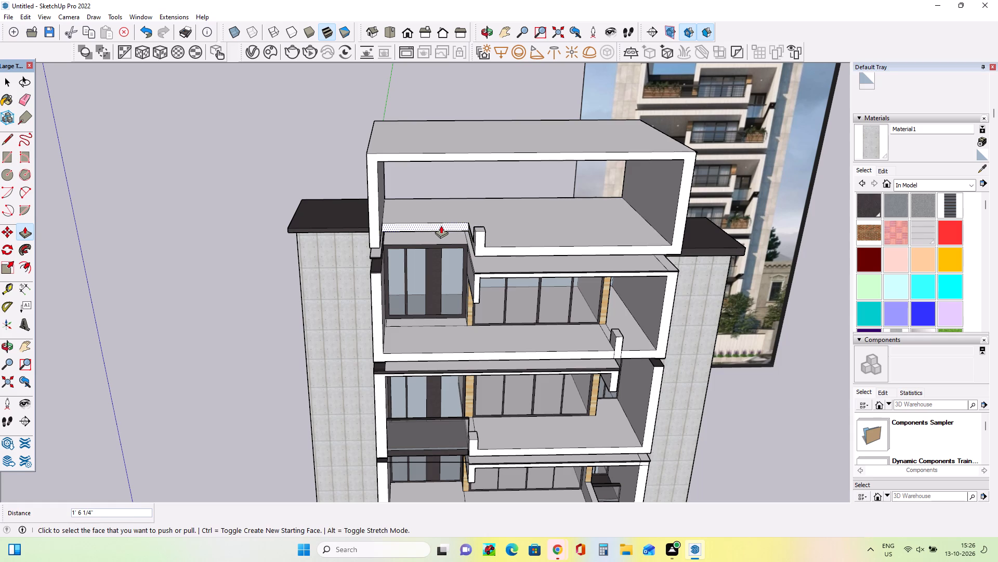
left_click(441, 225)
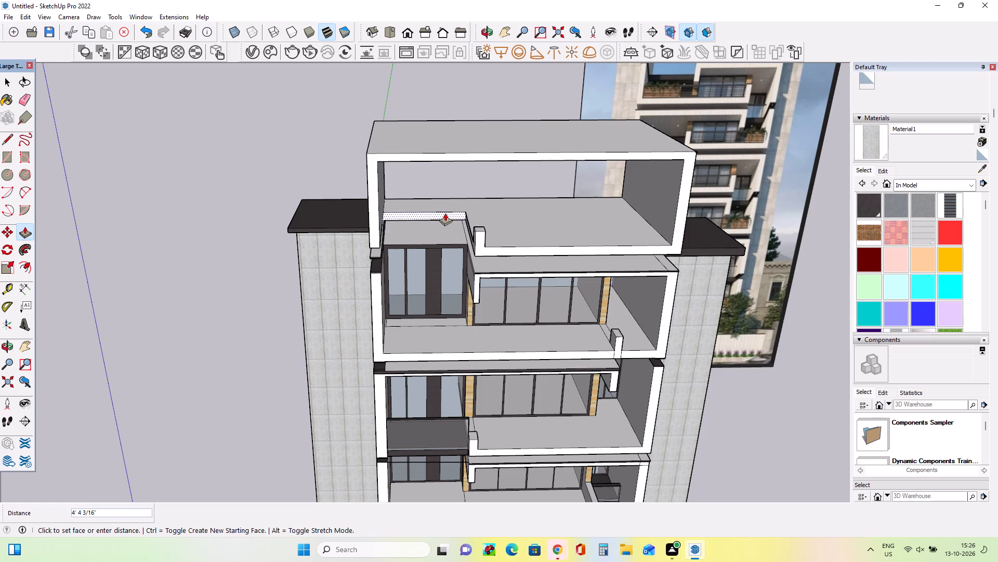
left_click(445, 213)
Push back the top frame's floor slab edge left of the upstand by about a further 5' 6".
middle_click_drag(498, 276, 463, 186)
scroll(461, 196, "down", 3)
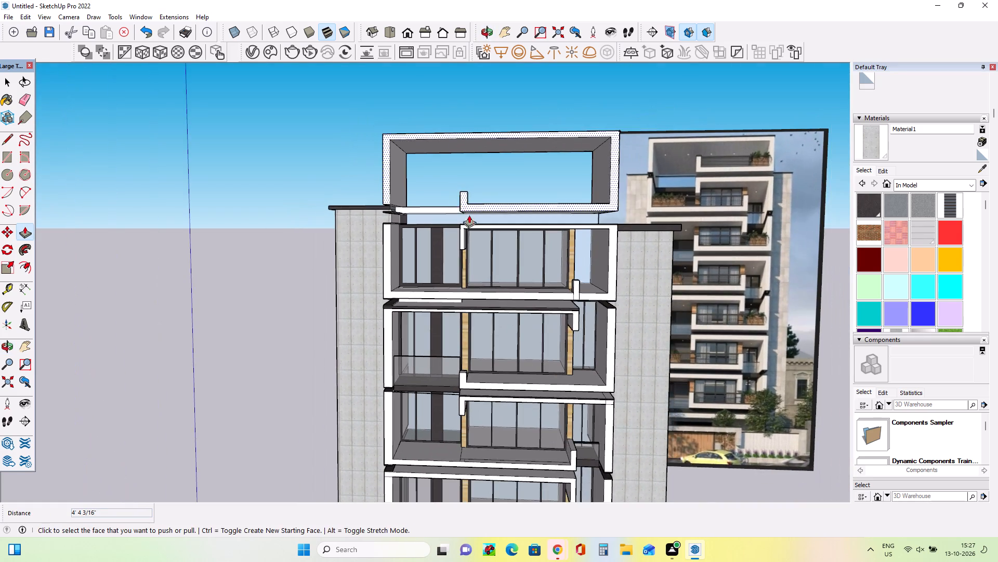
middle_click_drag(476, 226, 504, 251)
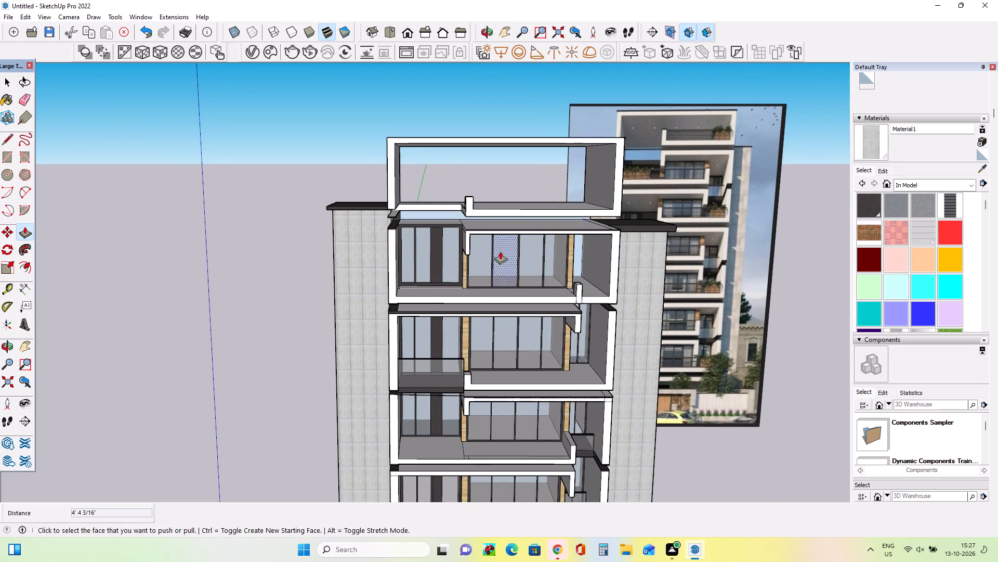
left_click(444, 207)
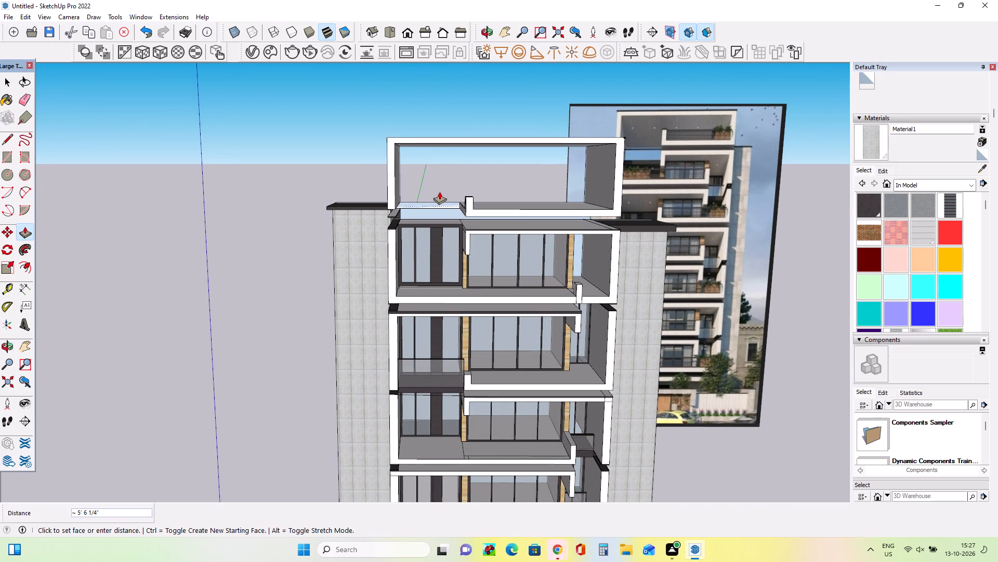
left_click(439, 191)
middle_click_drag(458, 226, 464, 234)
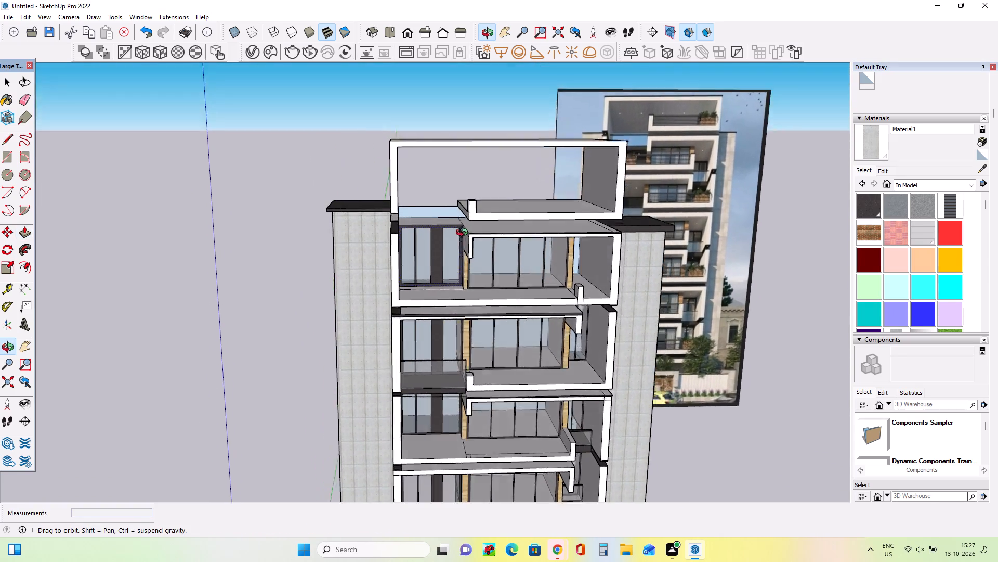
middle_click_drag(464, 234, 452, 222)
Examine the street-level boundary wall and gates in the reference image and compare them with the model's ground floor.
scroll(452, 222, "down", 6)
middle_click(482, 256)
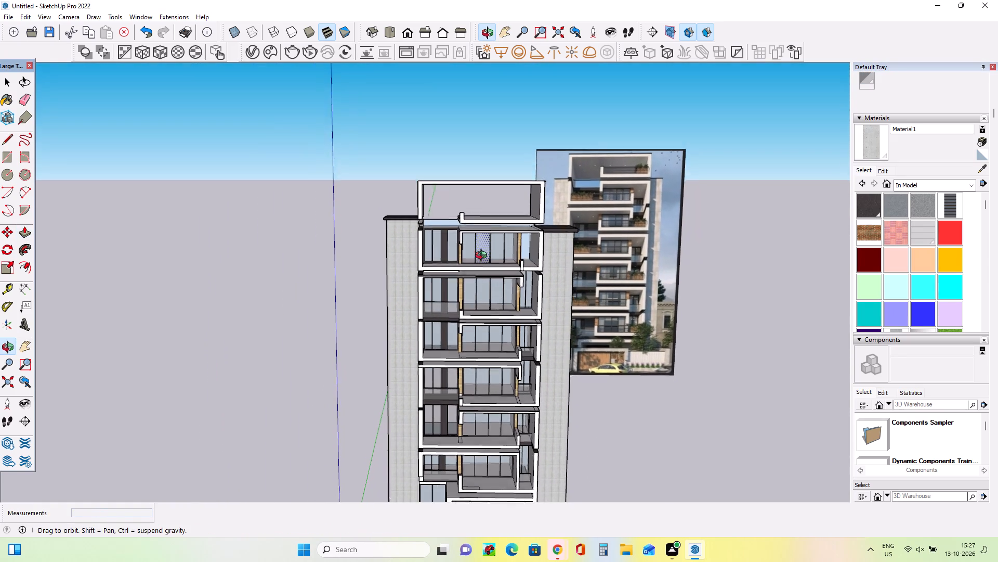
scroll(505, 260, "down", 4)
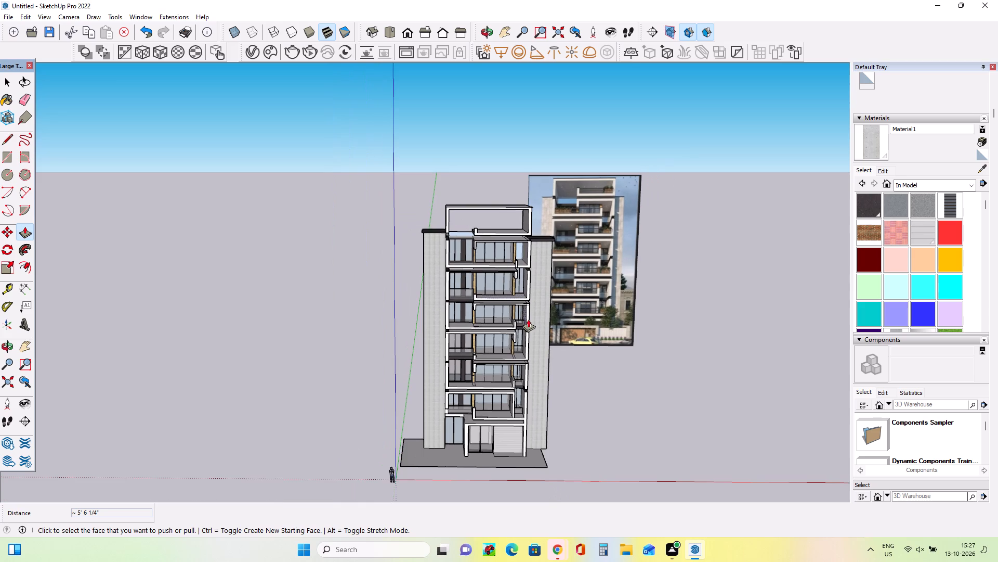
middle_click_drag(524, 318, 520, 299)
scroll(482, 442, "up", 7)
scroll(482, 443, "down", 3)
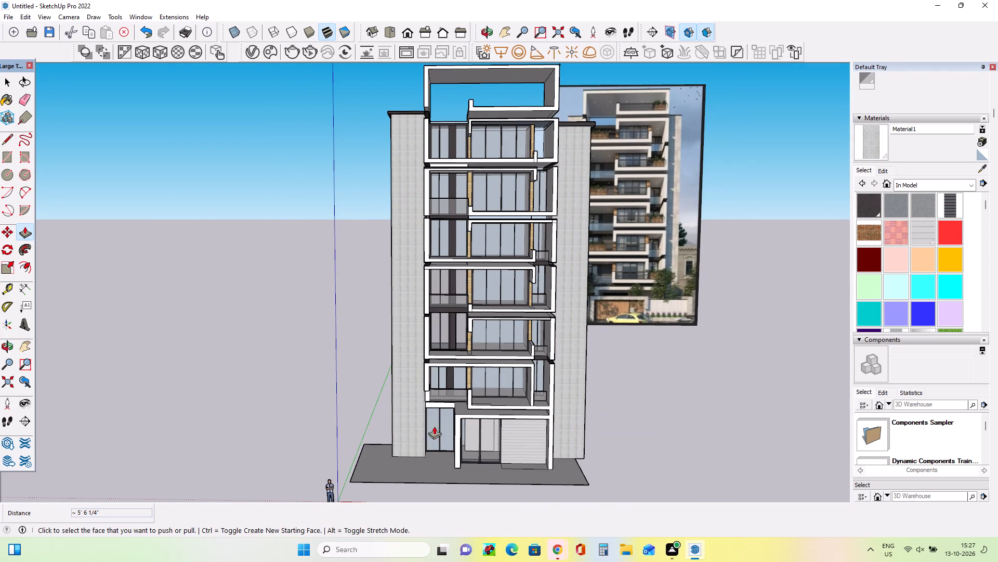
scroll(510, 450, "down", 1)
middle_click_drag(510, 452, 516, 471)
scroll(534, 472, "down", 1)
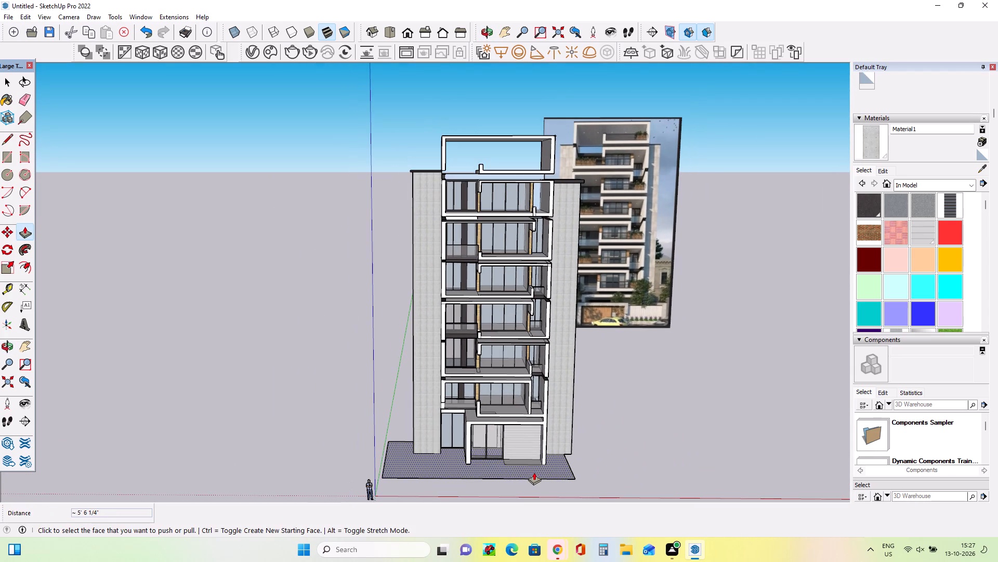
scroll(640, 445, "up", 5)
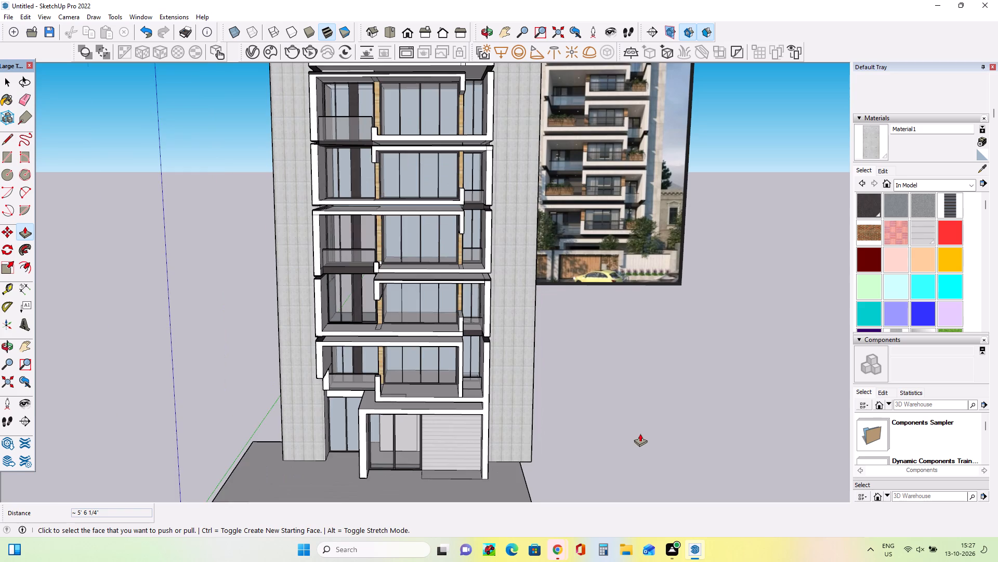
scroll(640, 433, "up", 2)
scroll(528, 314, "up", 4)
scroll(584, 226, "up", 6)
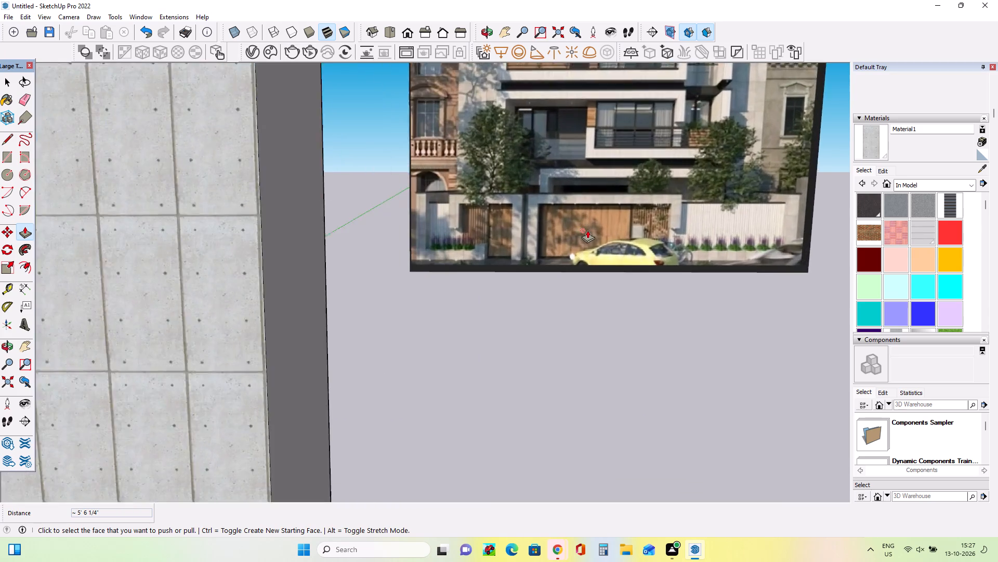
scroll(587, 230, "up", 1)
scroll(587, 230, "down", 4)
scroll(587, 230, "up", 2)
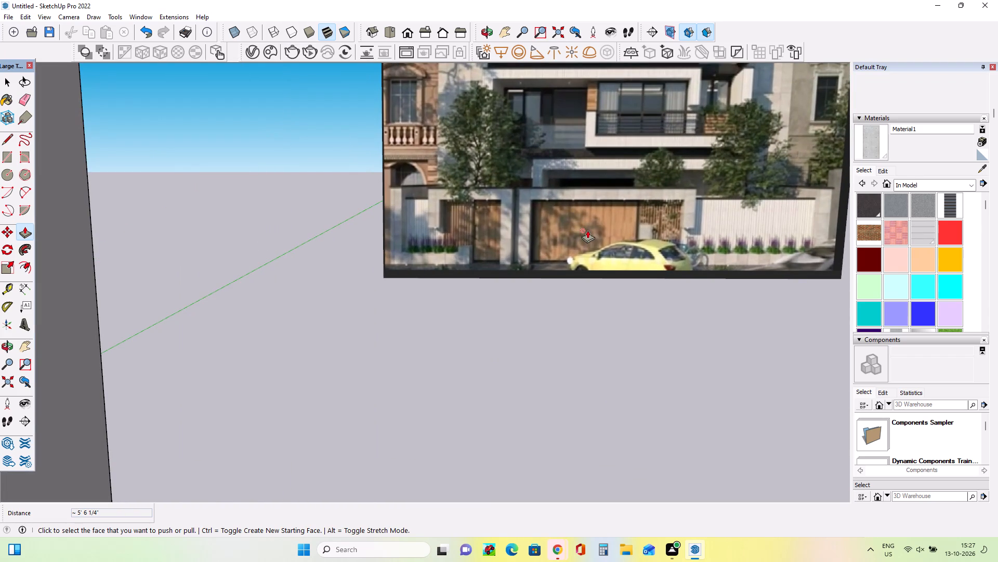
scroll(587, 230, "down", 10)
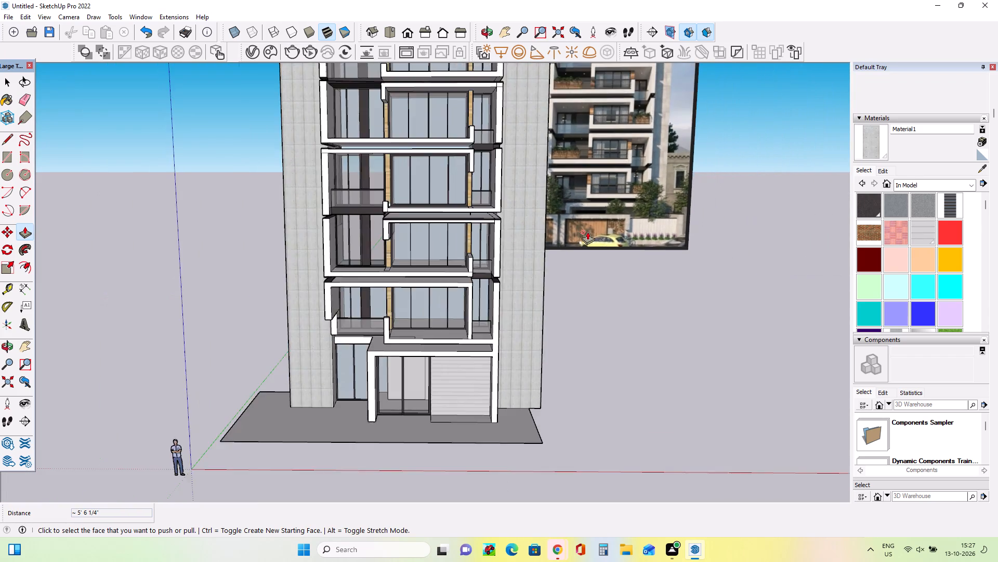
scroll(587, 232, "down", 3)
middle_click_drag(571, 354, 571, 375)
scroll(469, 366, "up", 4)
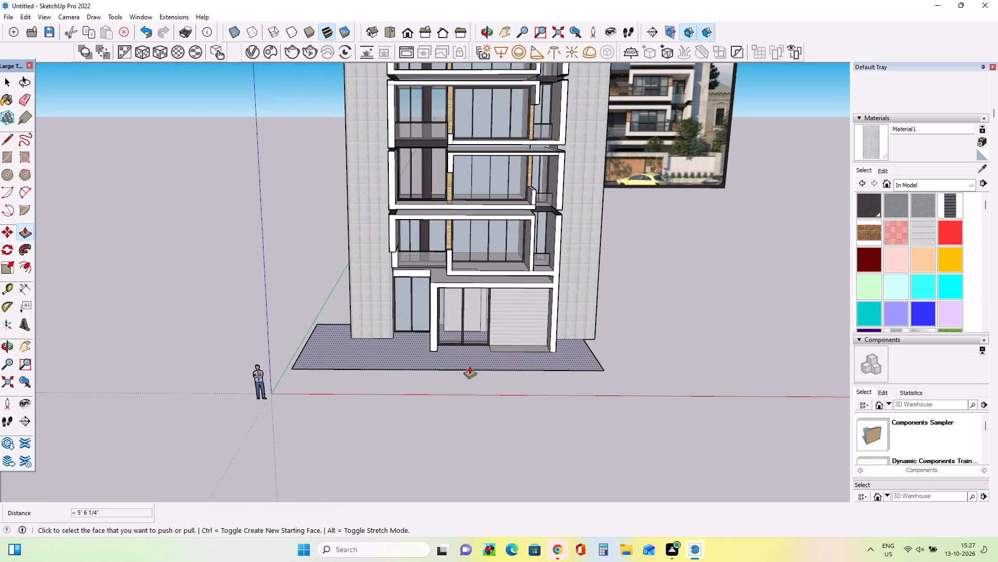
middle_click(470, 367)
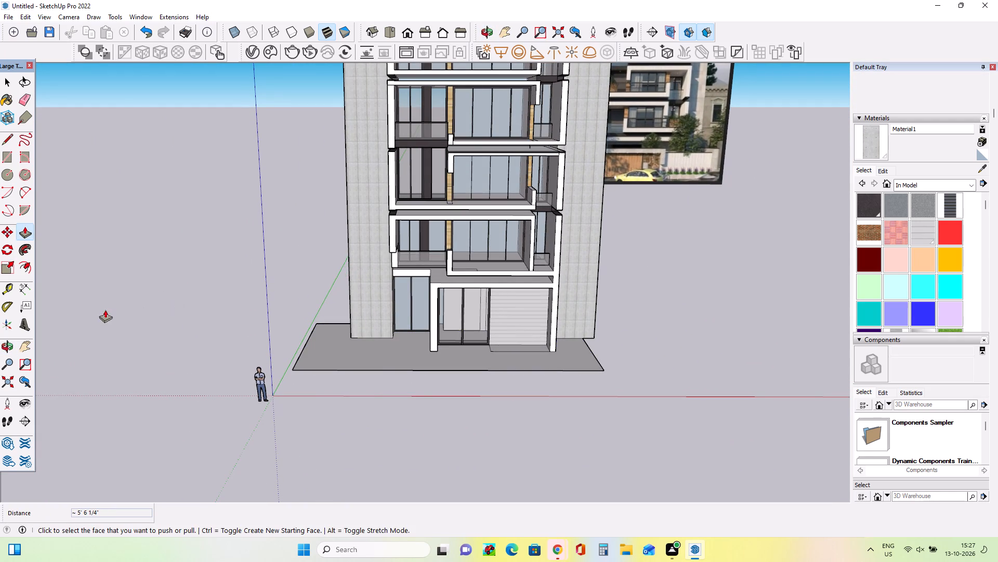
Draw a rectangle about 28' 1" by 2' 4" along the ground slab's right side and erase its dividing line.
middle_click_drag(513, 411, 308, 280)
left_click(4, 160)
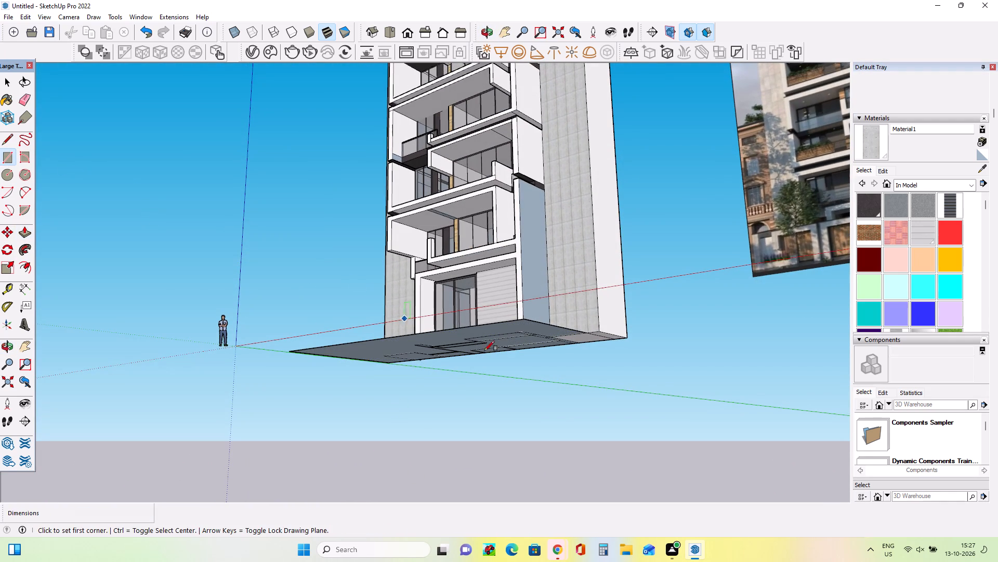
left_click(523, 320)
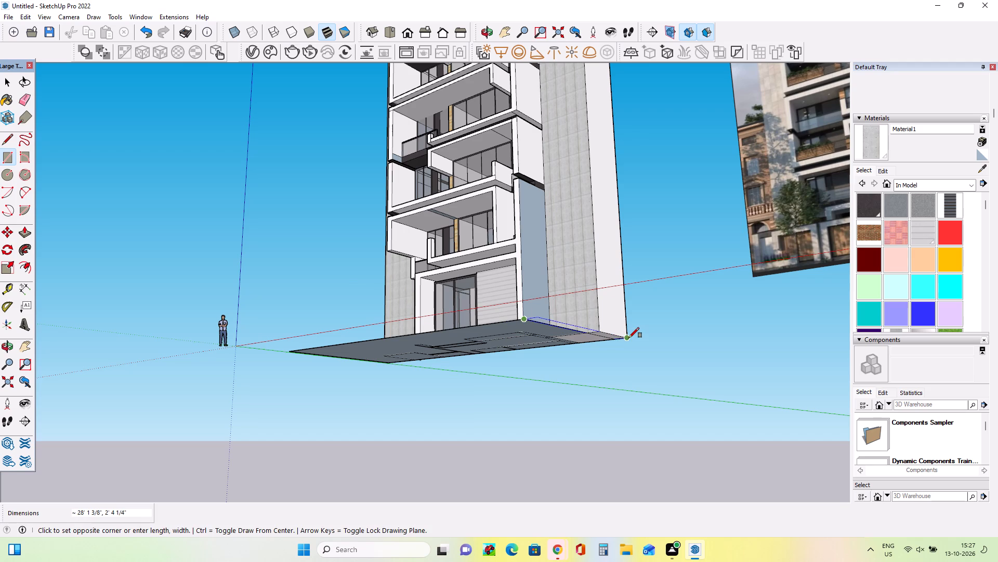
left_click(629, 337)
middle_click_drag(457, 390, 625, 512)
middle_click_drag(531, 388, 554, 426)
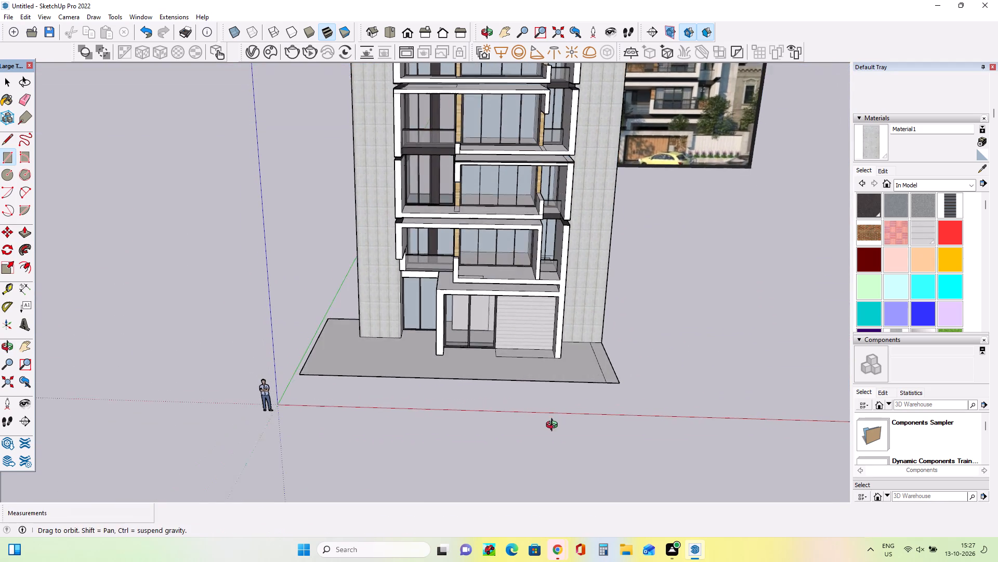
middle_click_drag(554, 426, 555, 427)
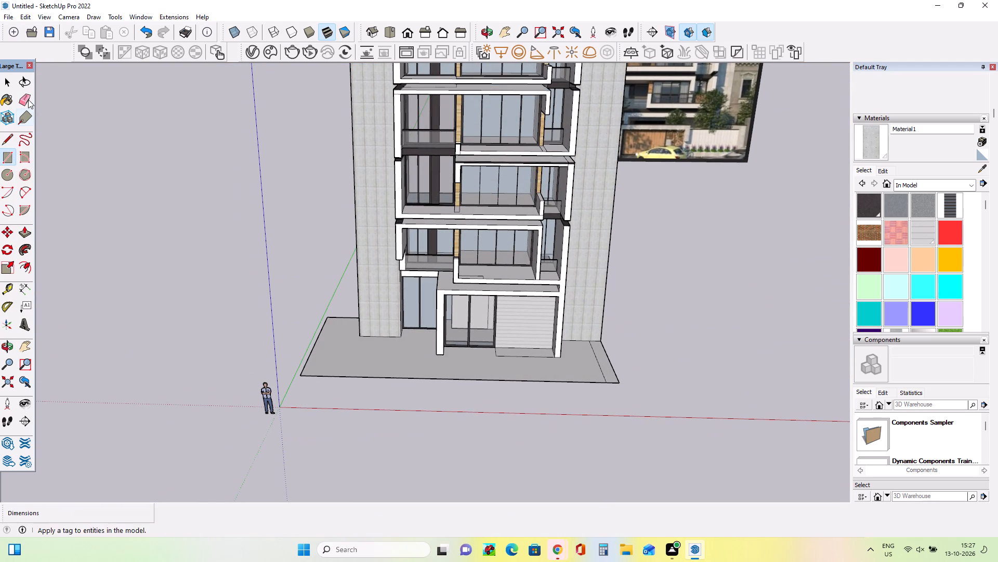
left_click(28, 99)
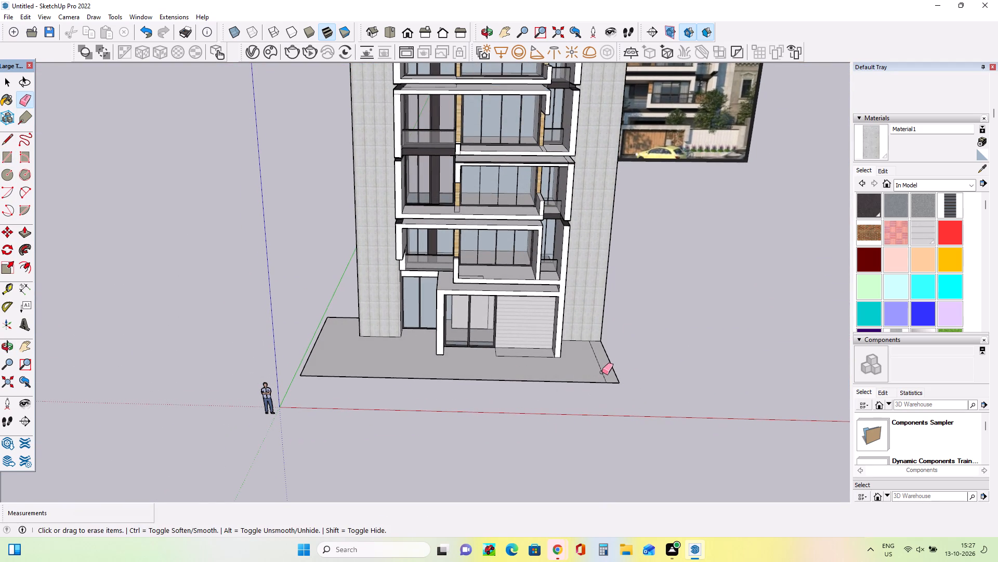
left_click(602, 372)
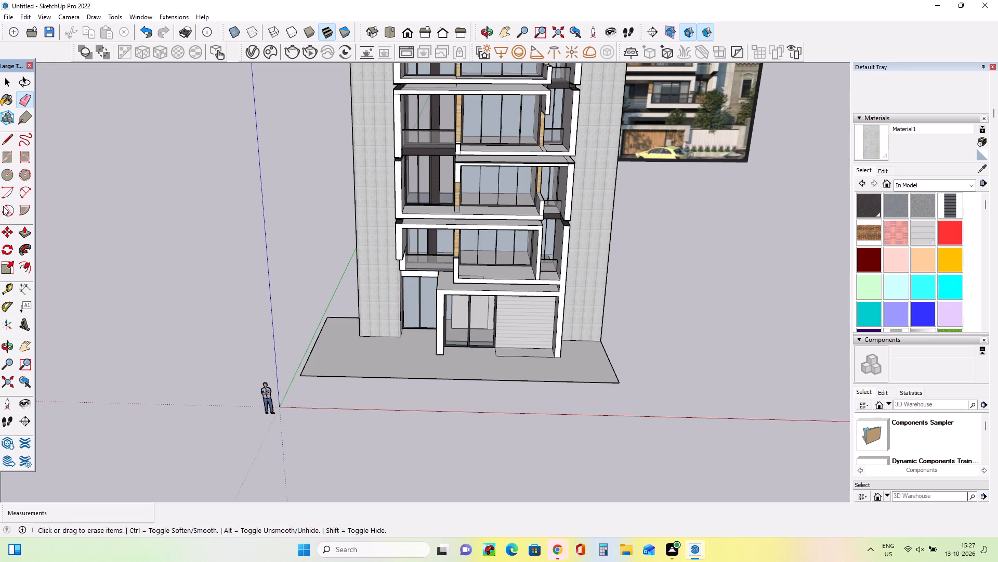
Draw a rectangle about 59' by 3' 9" along the front edge of the ground slab.
left_click(7, 157)
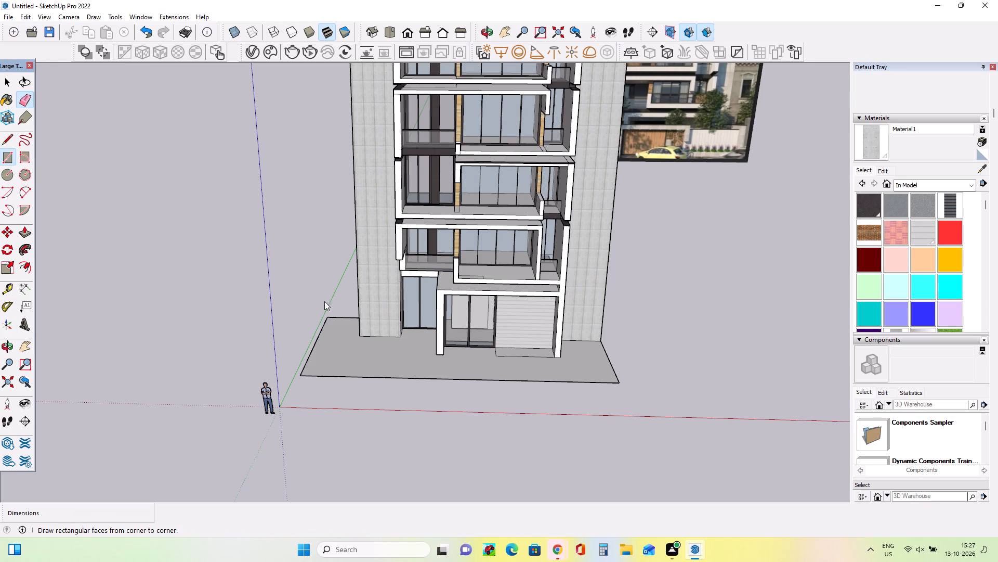
middle_click_drag(342, 357, 346, 374)
left_click(303, 375)
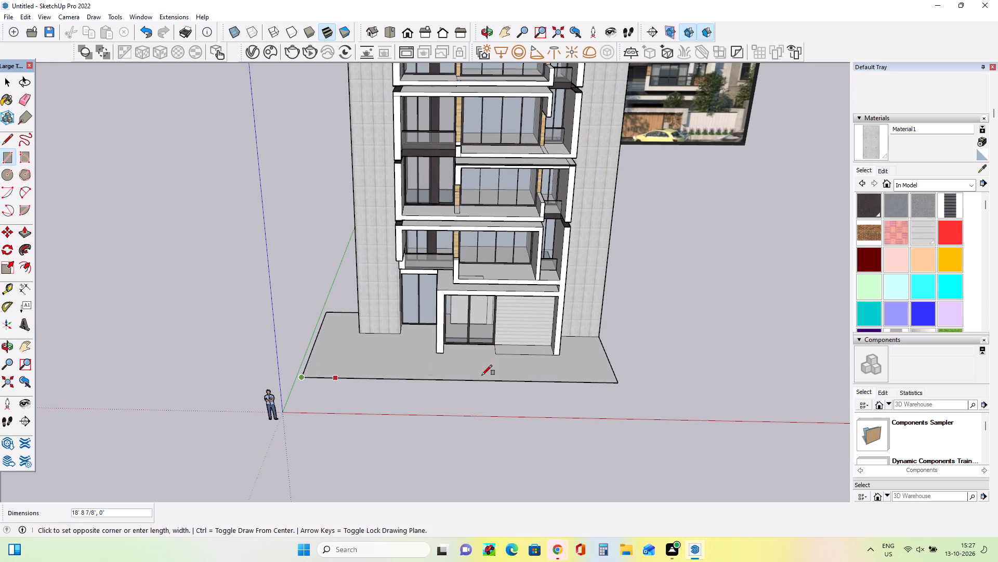
left_click(616, 372)
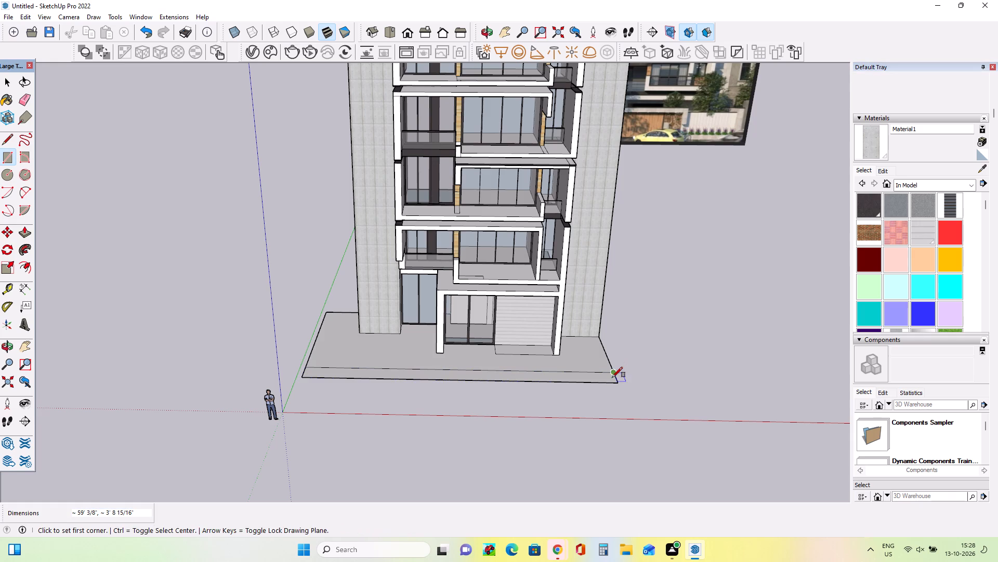
middle_click_drag(608, 392, 608, 403)
middle_click_drag(608, 403, 595, 403)
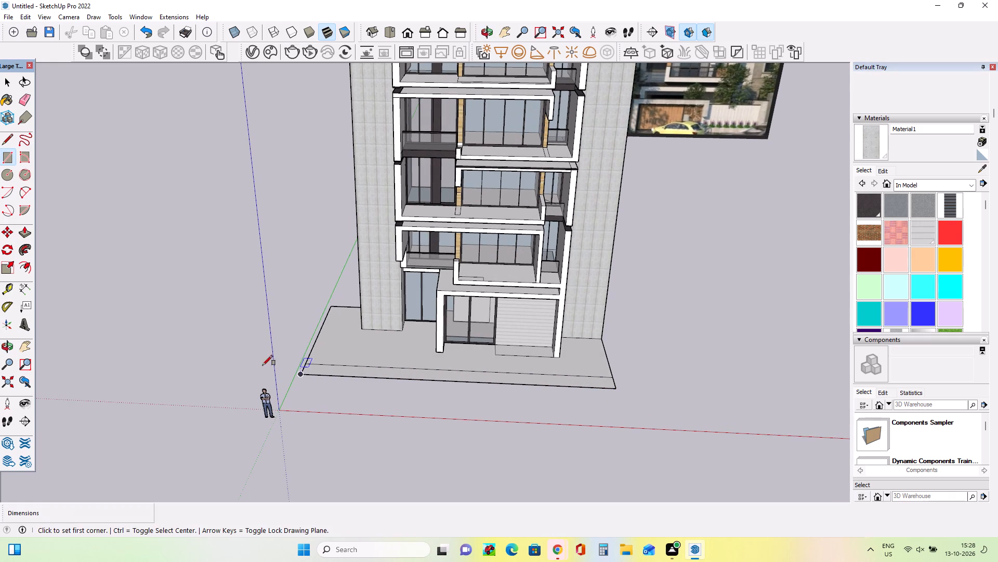
Draw a rectangle about 18' 3" by 2' 4" along the ground slab's right edge and a matching narrow strip along its left edge.
left_click(8, 161)
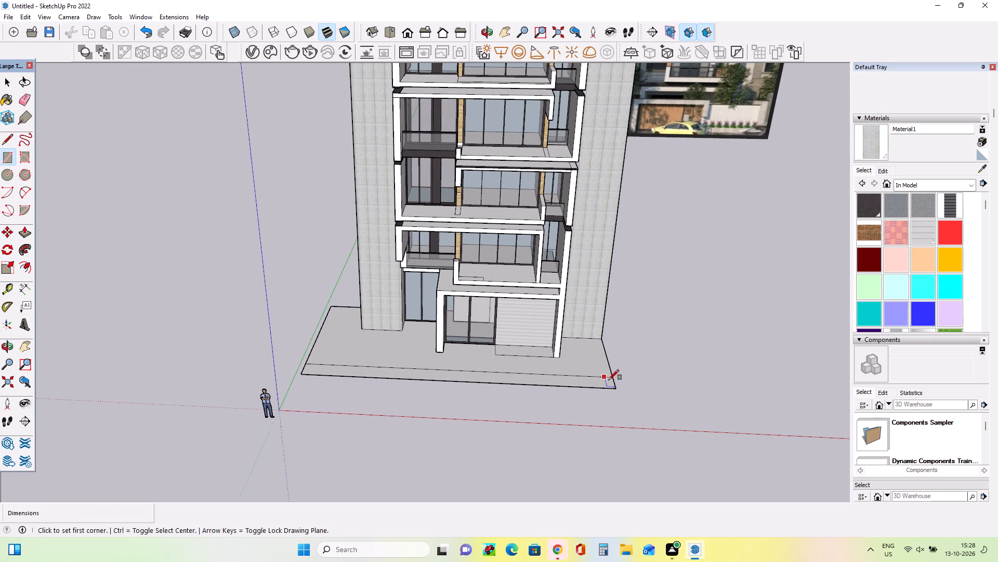
left_click(613, 389)
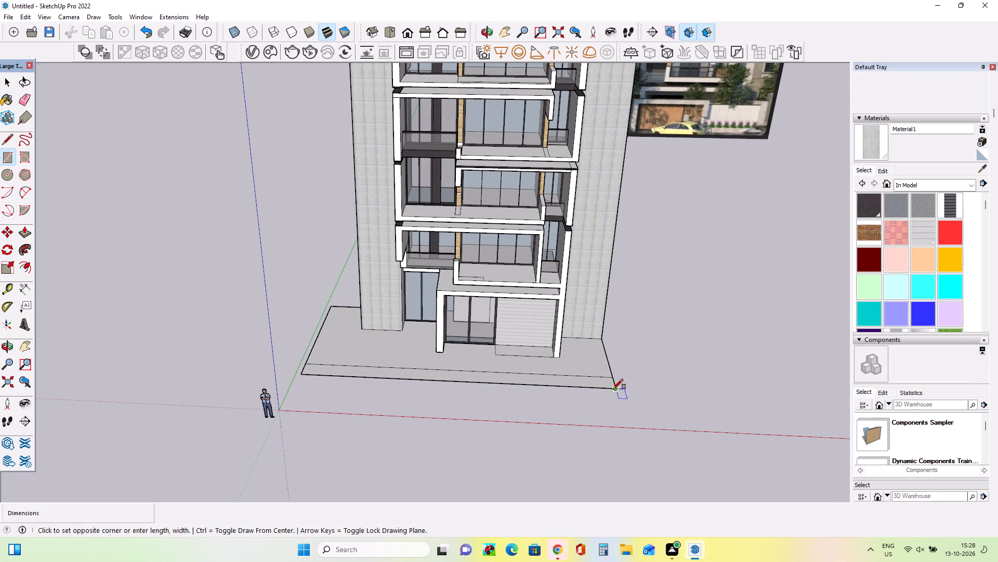
left_click(594, 337)
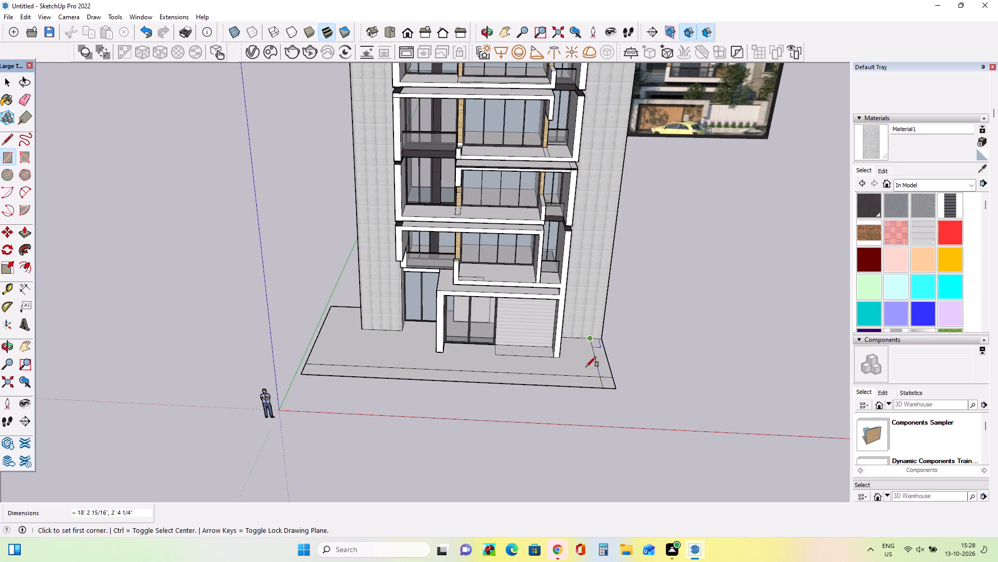
left_click(304, 370)
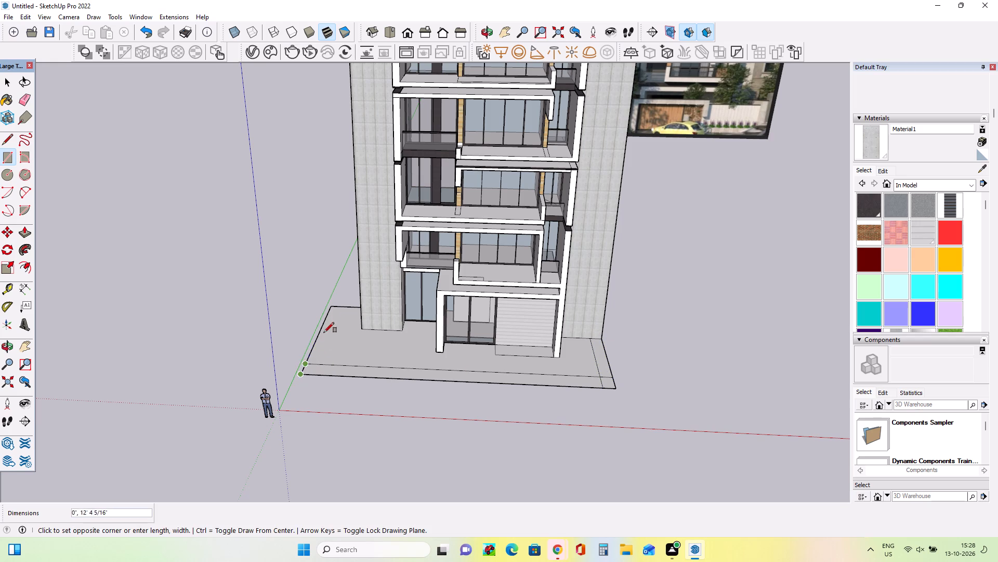
left_click(341, 305)
Review the marked ground slab strips and compare the whole building with the reference image.
middle_click_drag(396, 389, 401, 323)
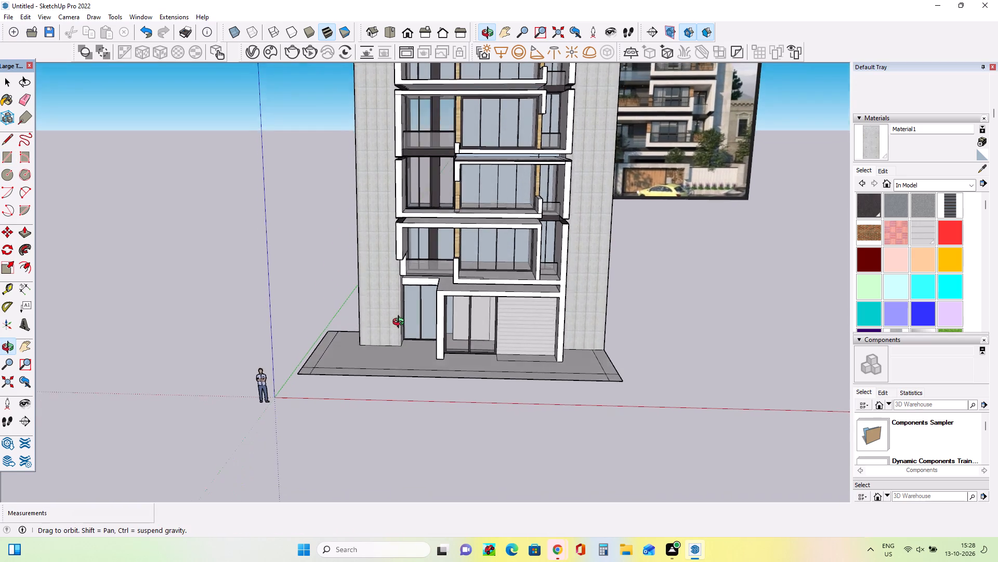
middle_click_drag(401, 323, 397, 317)
scroll(397, 317, "down", 2)
middle_click_drag(395, 321, 395, 326)
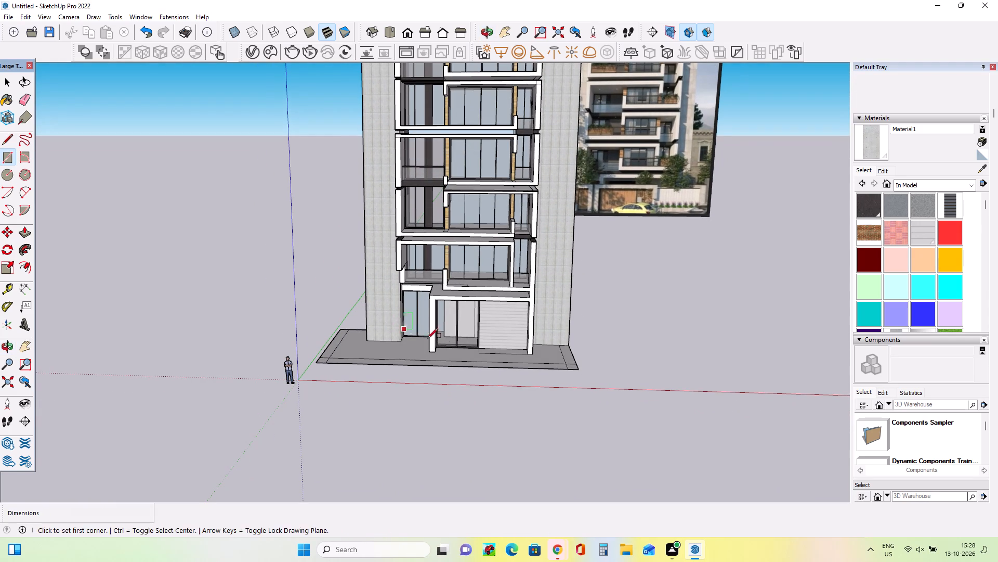
middle_click_drag(441, 349, 451, 368)
scroll(472, 371, "down", 2)
middle_click_drag(442, 354, 433, 352)
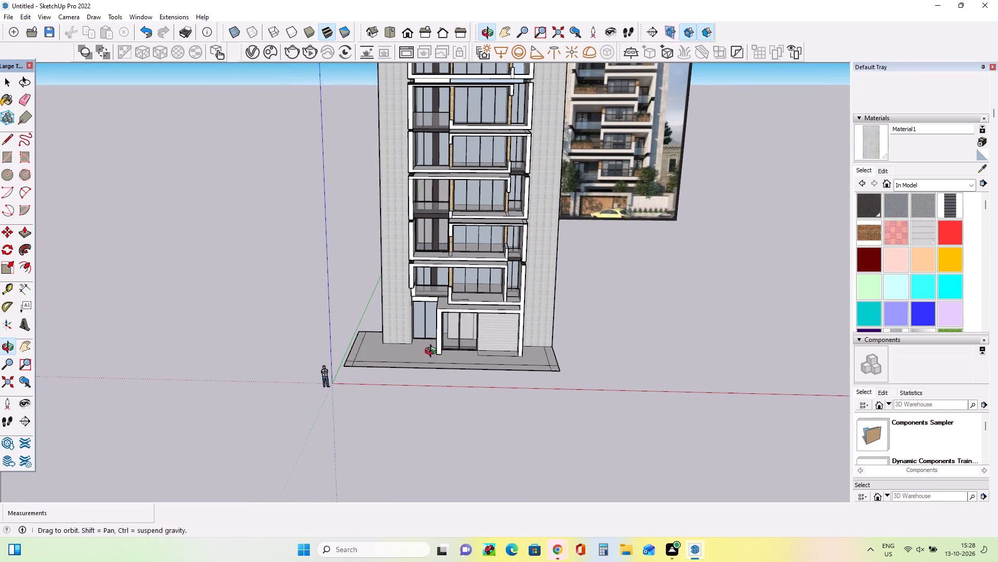
middle_click_drag(433, 352, 390, 348)
scroll(390, 348, "down", 3)
middle_click_drag(480, 296, 484, 304)
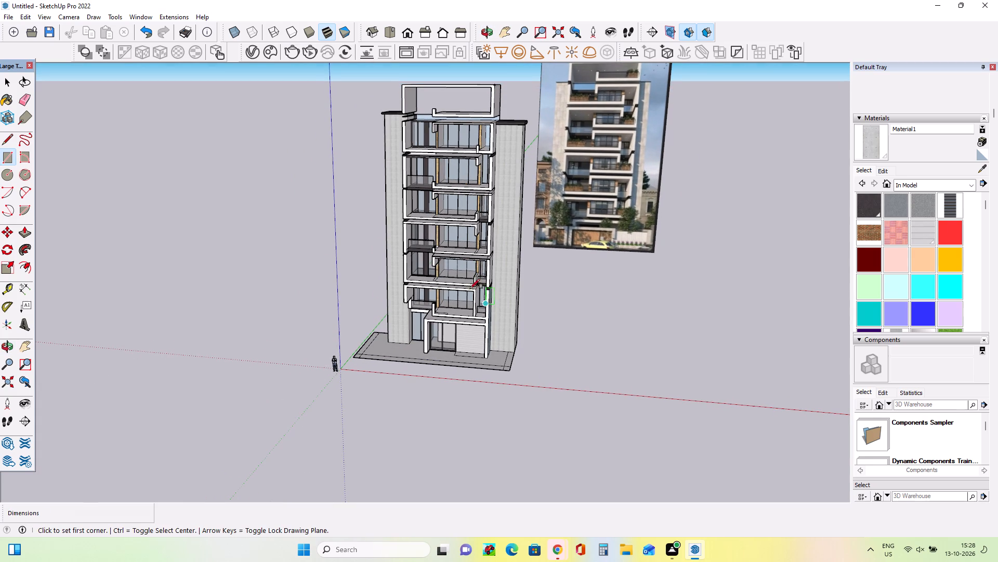
scroll(453, 311, "down", 1)
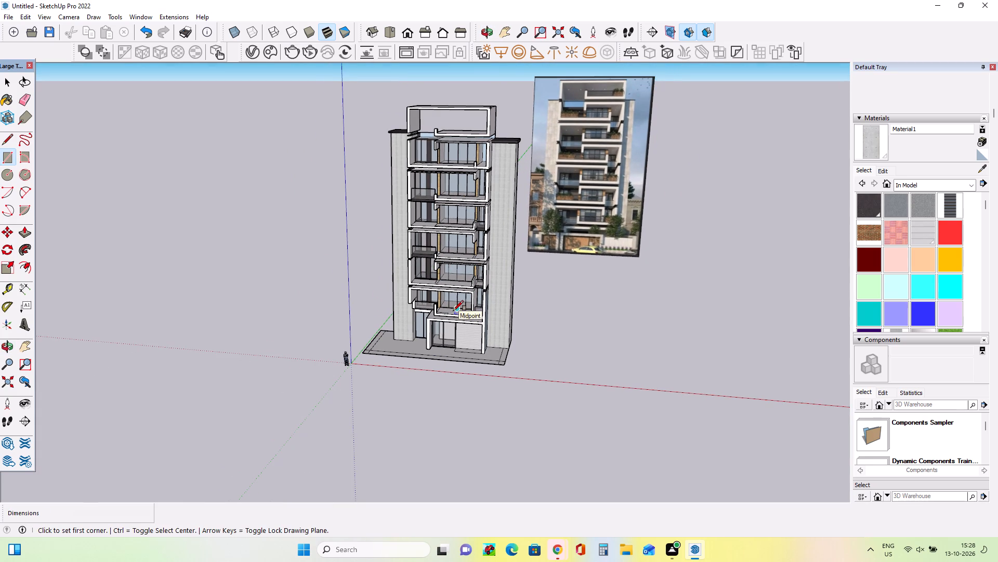
middle_click(453, 311)
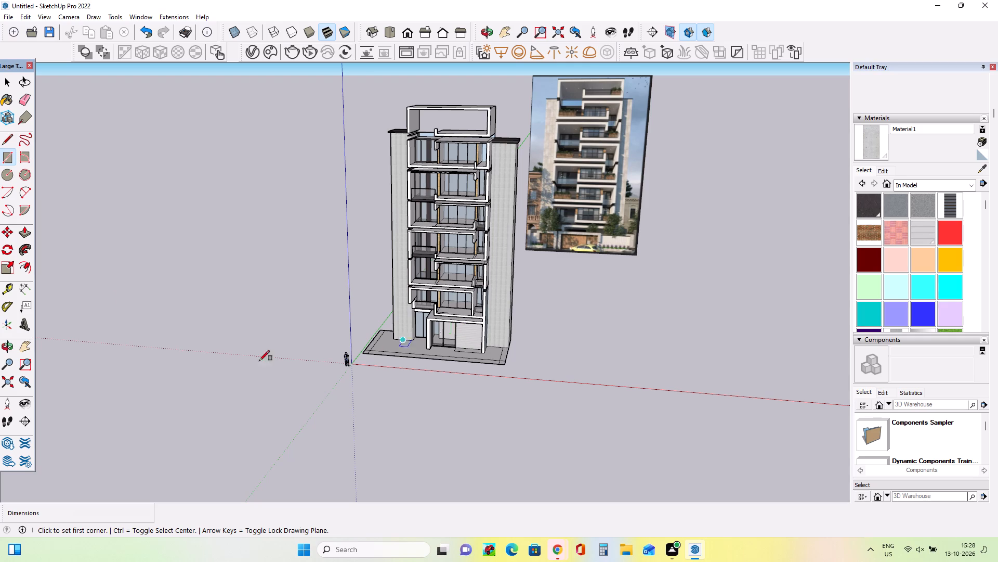
left_click(25, 346)
left_click_drag(262, 287, 215, 362)
middle_click_drag(493, 354, 546, 323)
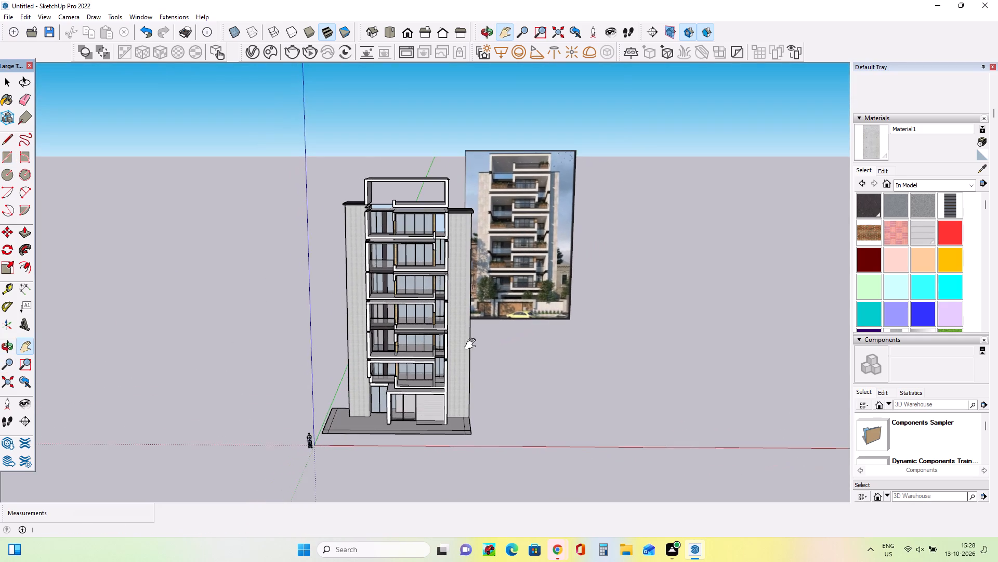
Compare the modelled facade, its top frame and the ground-level front with the apartment reference image.
scroll(408, 379, "up", 6)
scroll(408, 379, "down", 2)
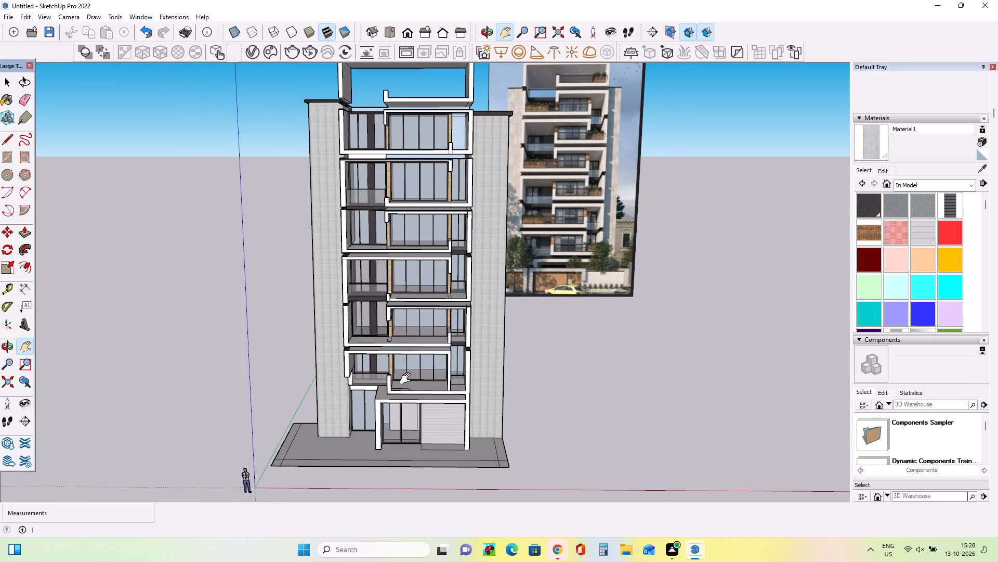
scroll(619, 315, "up", 3)
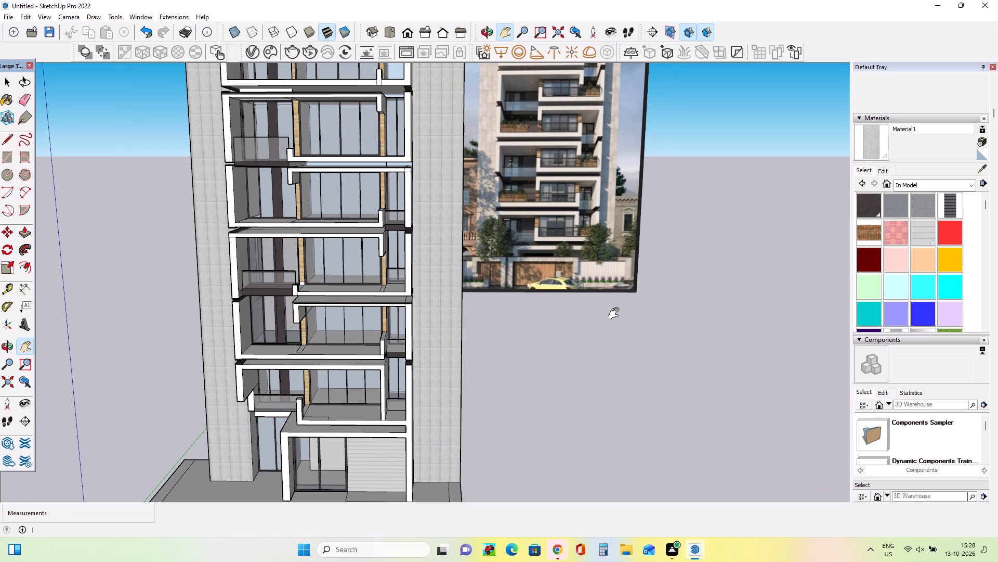
scroll(572, 264, "up", 3)
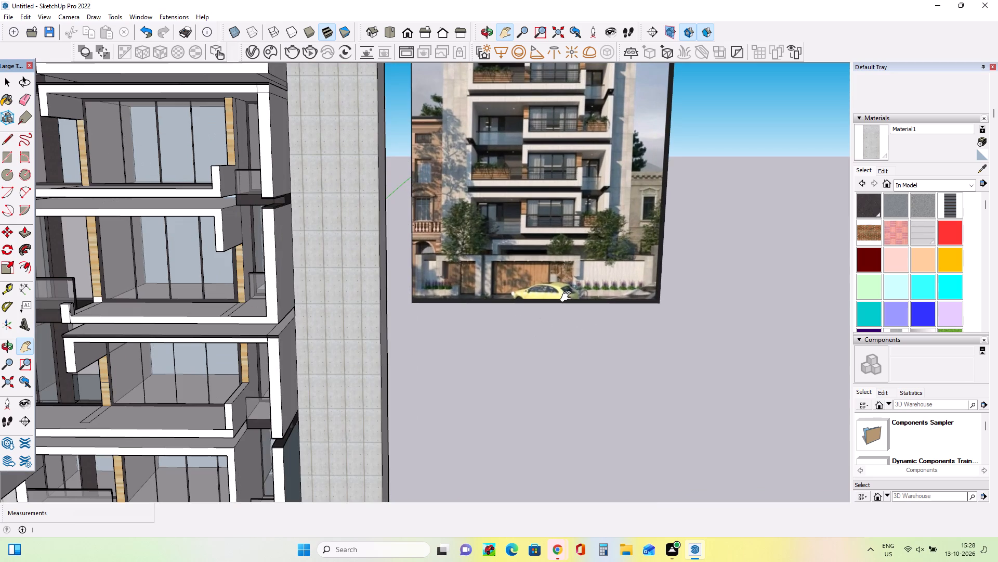
scroll(568, 297, "down", 3)
scroll(409, 444, "down", 3)
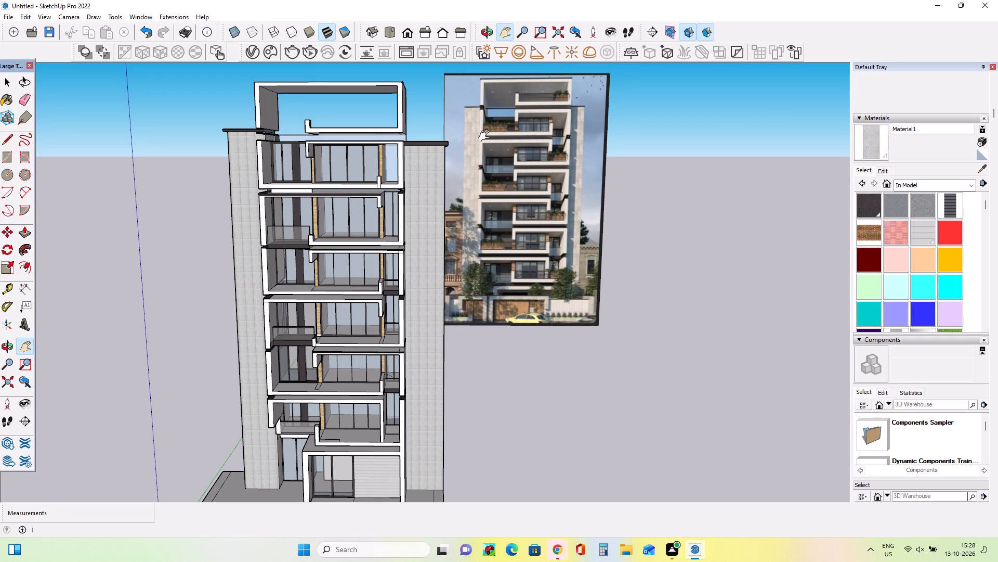
middle_click_drag(538, 150, 540, 156)
left_click_drag(390, 158, 395, 198)
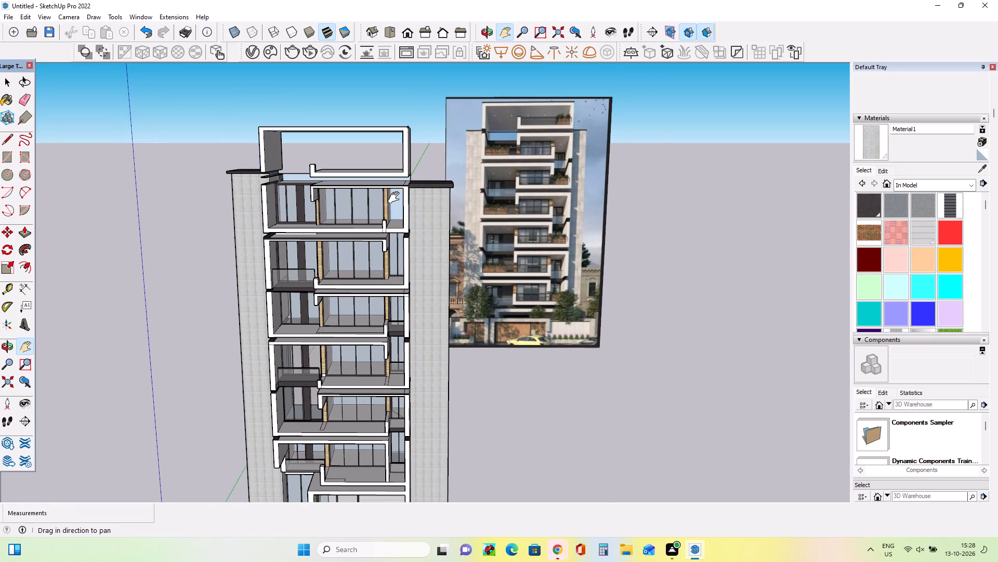
scroll(517, 148, "up", 7)
scroll(517, 148, "down", 7)
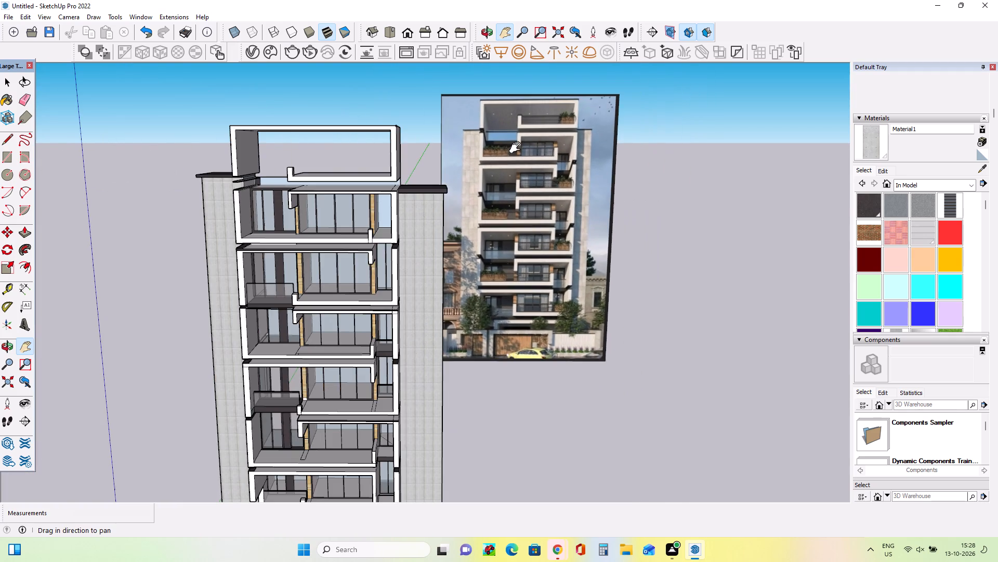
scroll(517, 148, "down", 4)
scroll(386, 280, "up", 3)
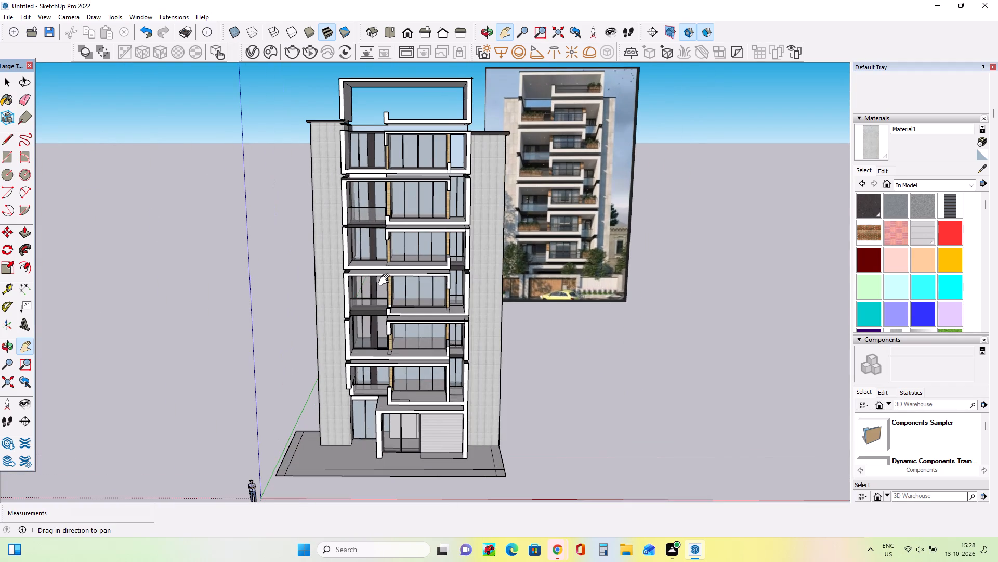
left_click_drag(386, 279, 387, 287)
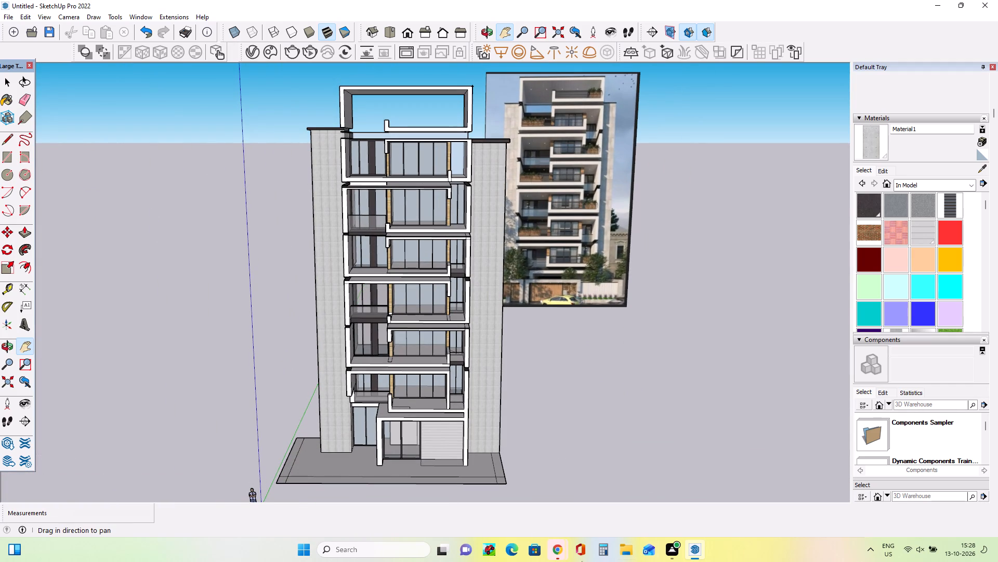
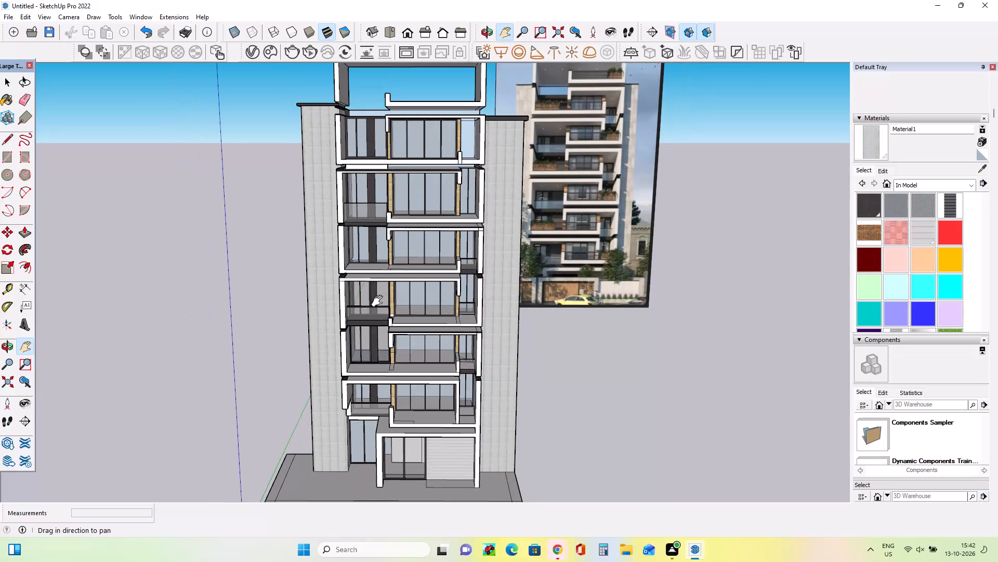
Examine the building's front facade against the reference photo of the apartment block beside it.
scroll(379, 301, "down", 2)
scroll(559, 255, "up", 3)
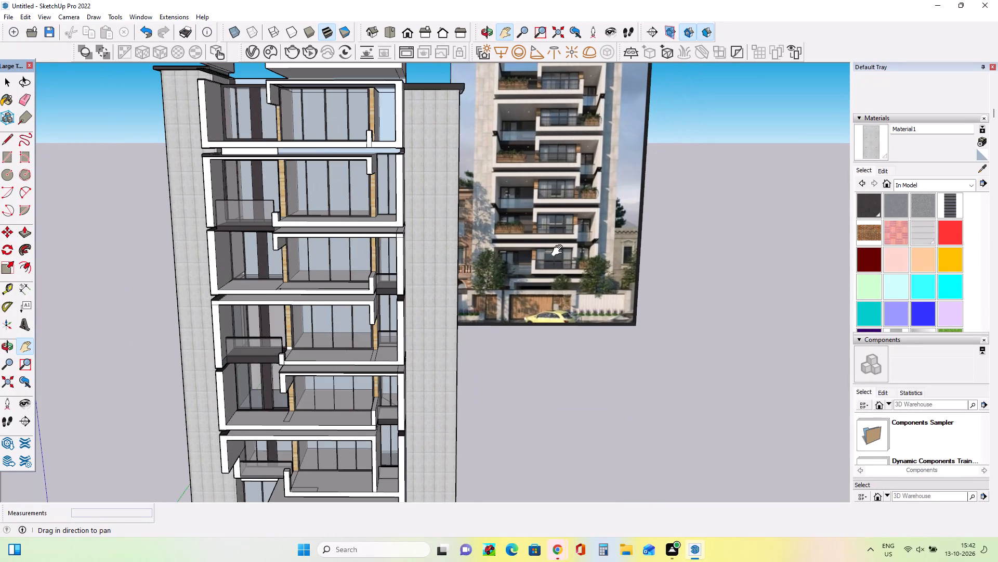
scroll(559, 251, "down", 3)
scroll(582, 171, "up", 3)
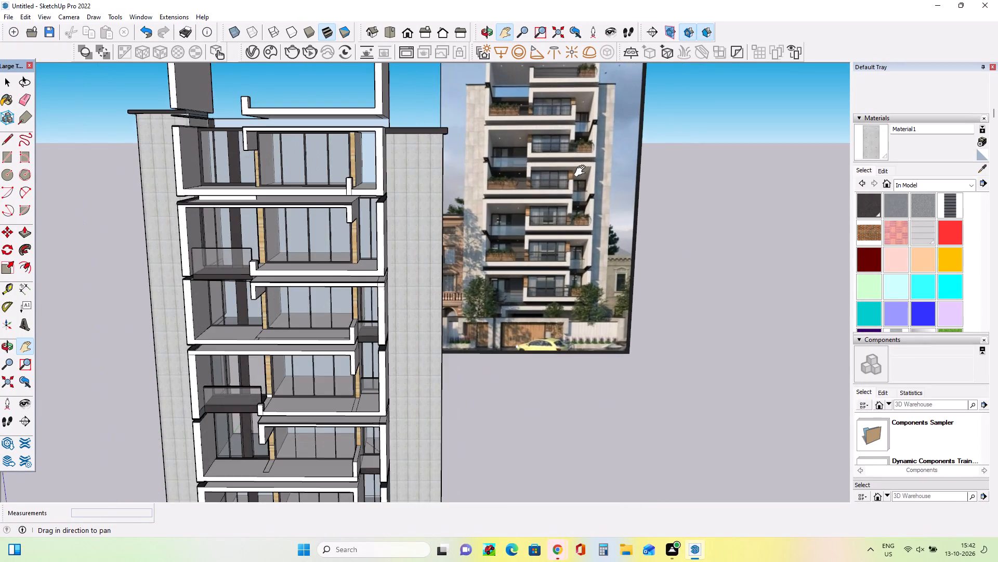
scroll(582, 171, "up", 2)
scroll(582, 171, "down", 4)
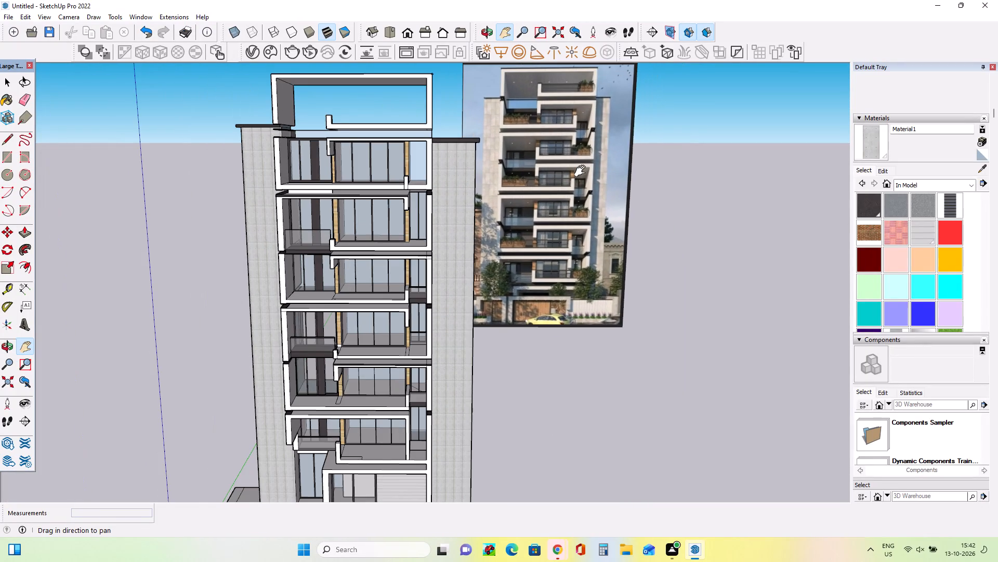
scroll(582, 171, "down", 1)
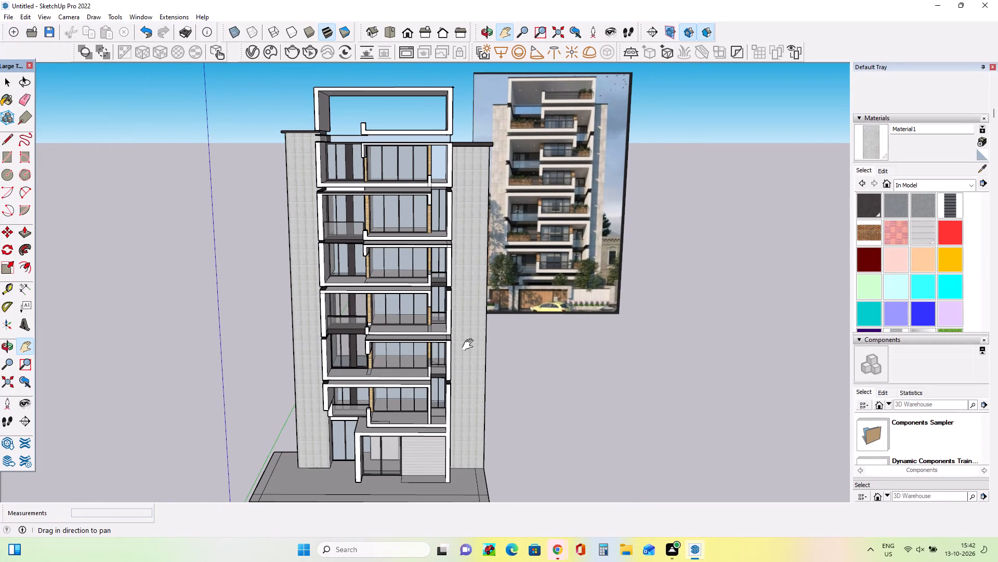
middle_click_drag(373, 341, 394, 330)
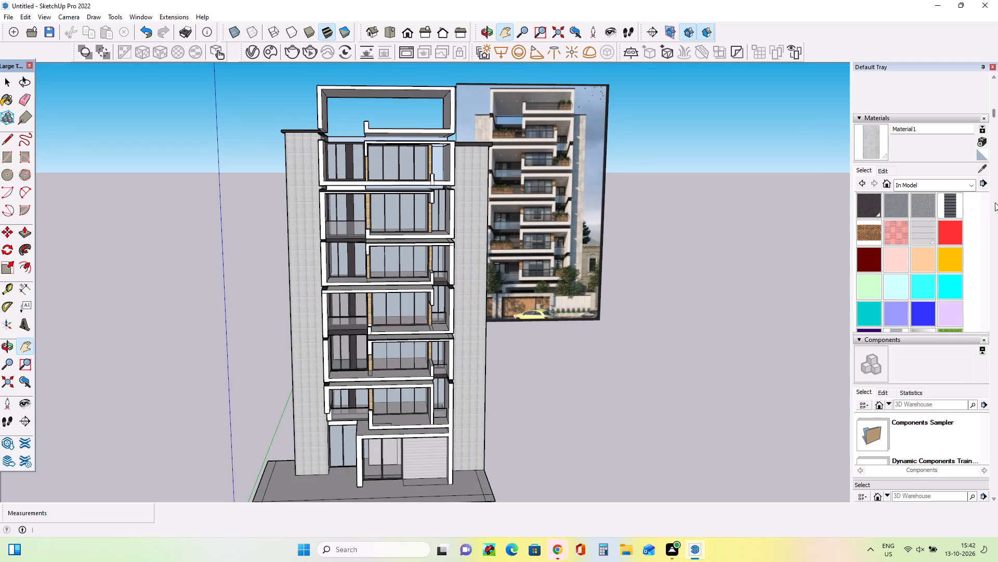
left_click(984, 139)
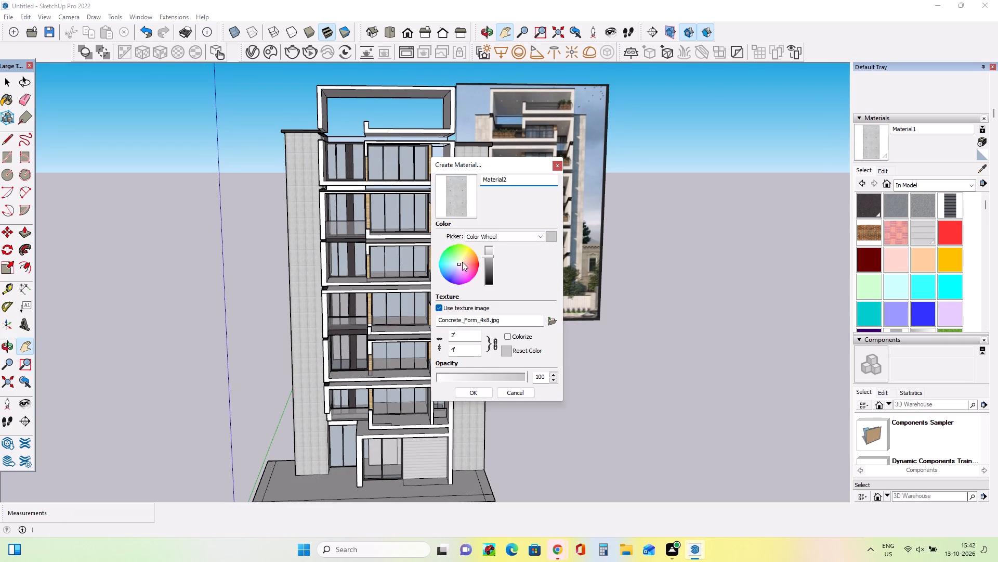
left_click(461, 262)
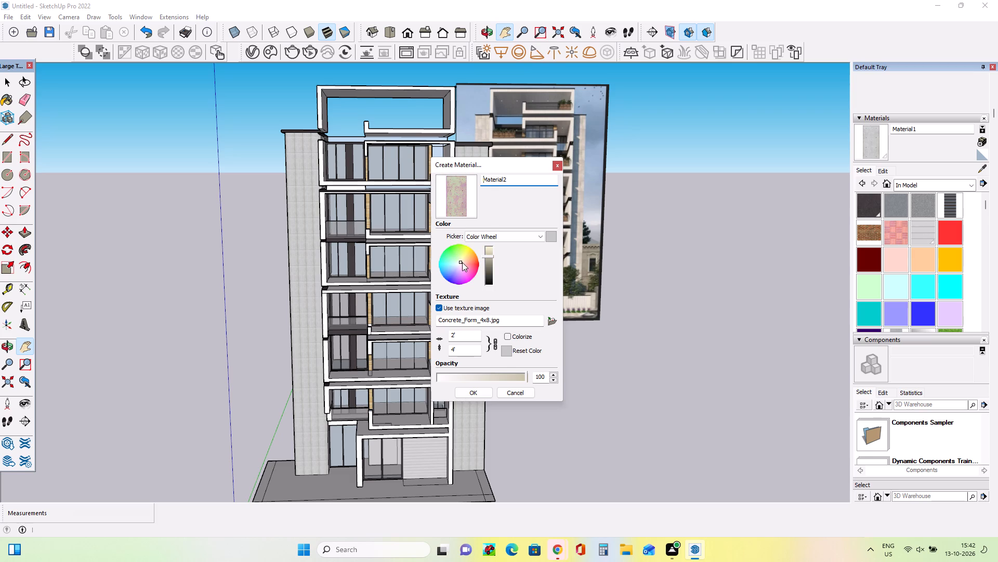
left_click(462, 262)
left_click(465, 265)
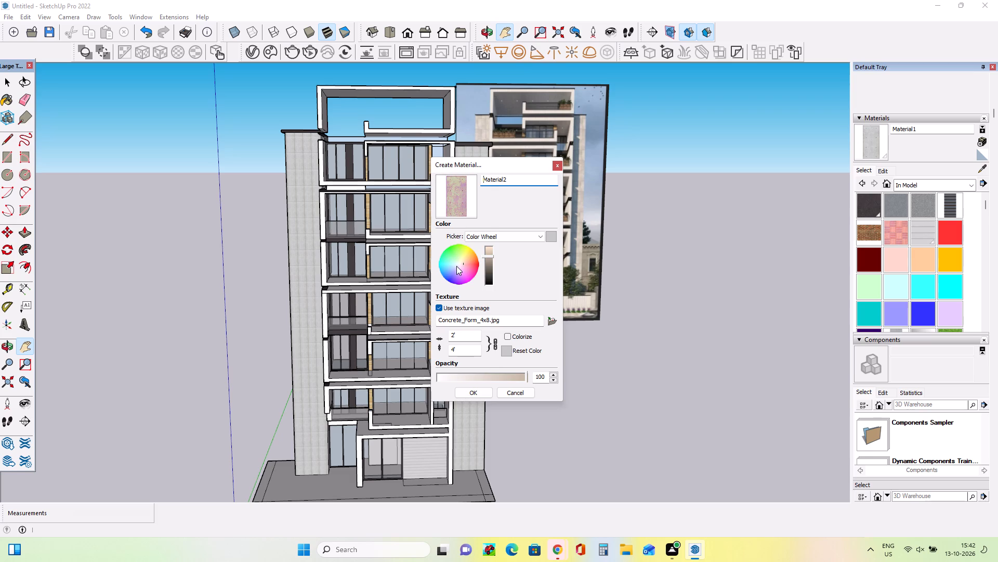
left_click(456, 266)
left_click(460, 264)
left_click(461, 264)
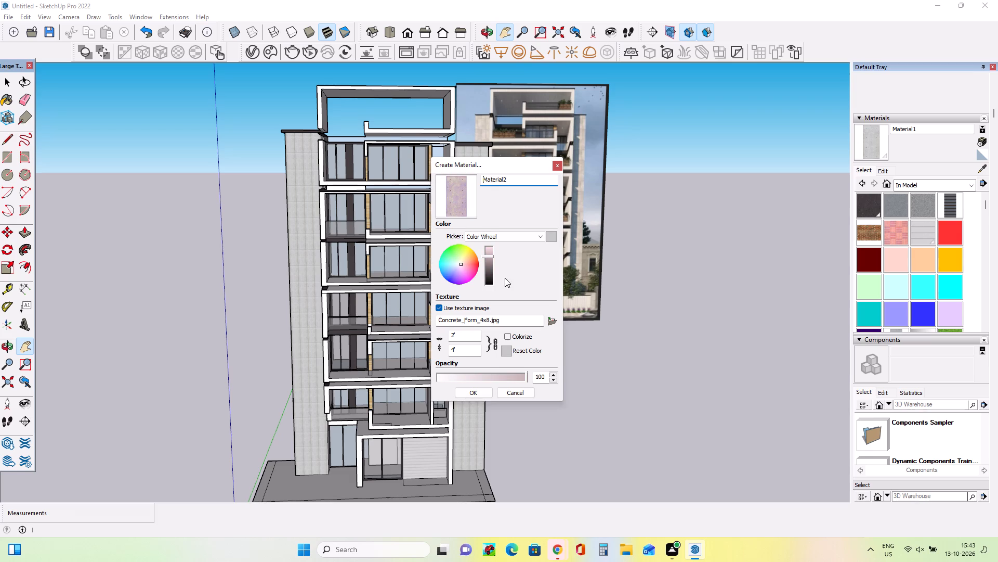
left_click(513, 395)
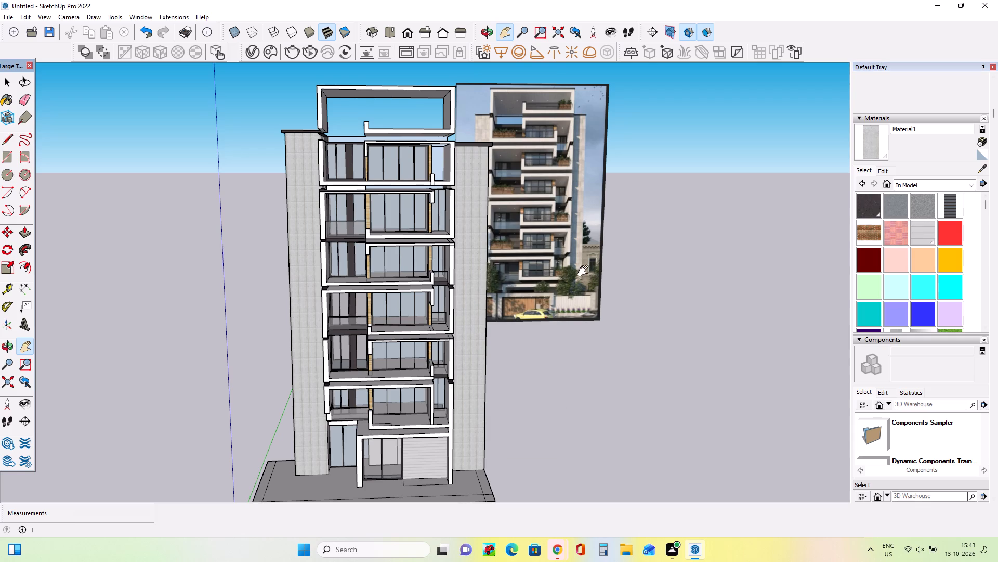
Create a slightly darker concrete material from the Concrete_Form_4x8.jpg texture and paint the two tall side walls with it.
left_click(978, 145)
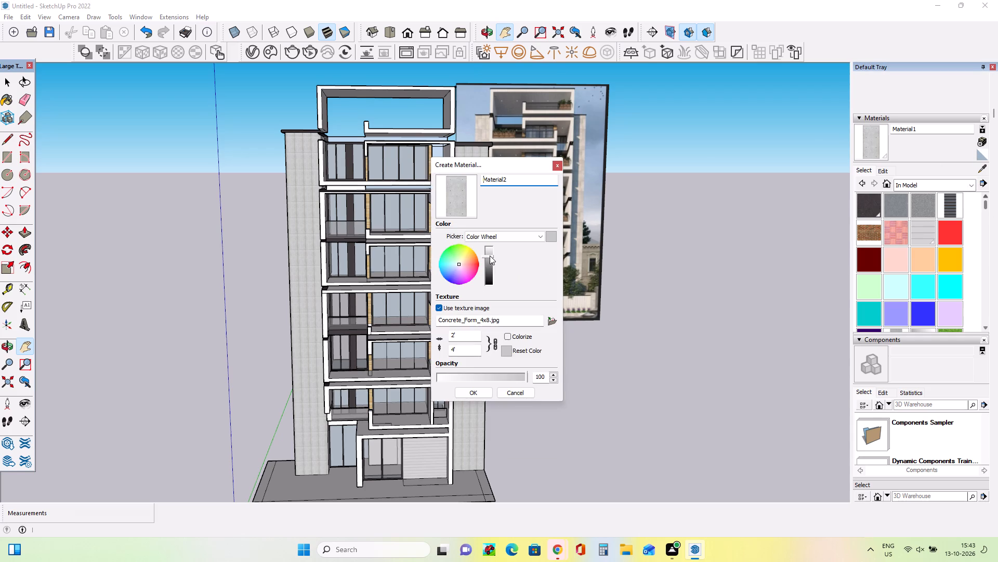
left_click(490, 257)
left_click(479, 392)
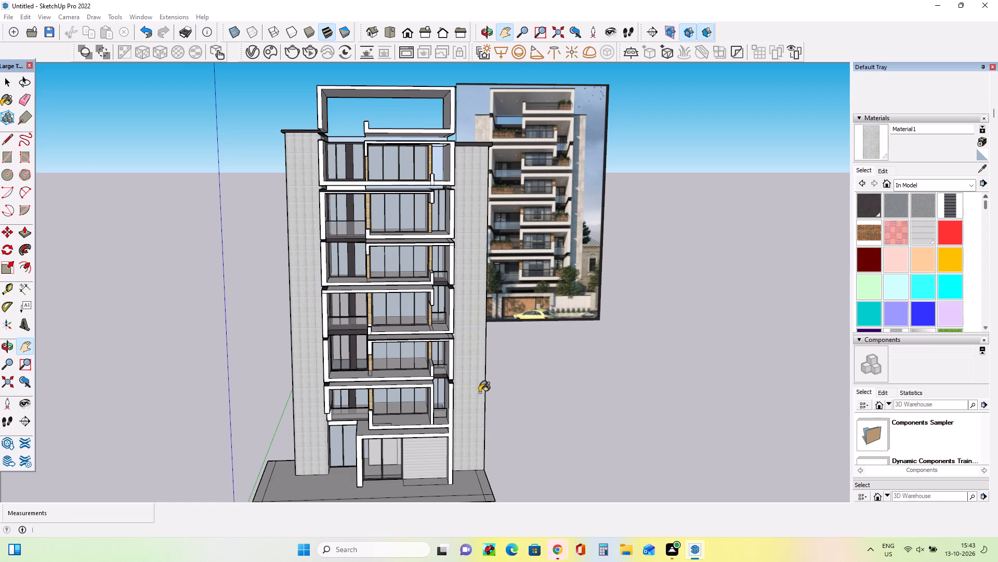
left_click(468, 361)
left_click(307, 347)
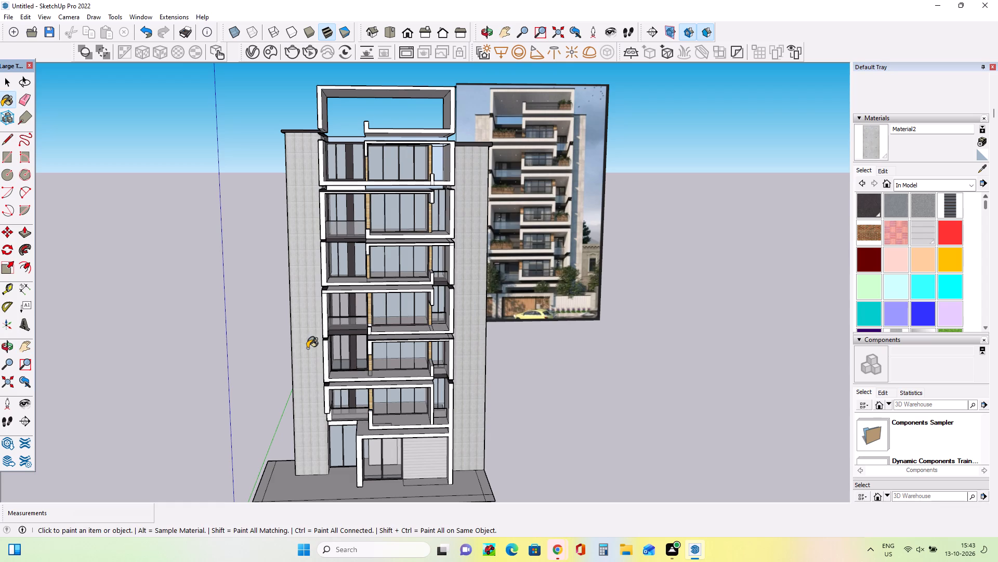
Import the Tenda model from the Downloads folder and place it in the empty space beside the reference photo.
middle_click_drag(522, 389, 519, 380)
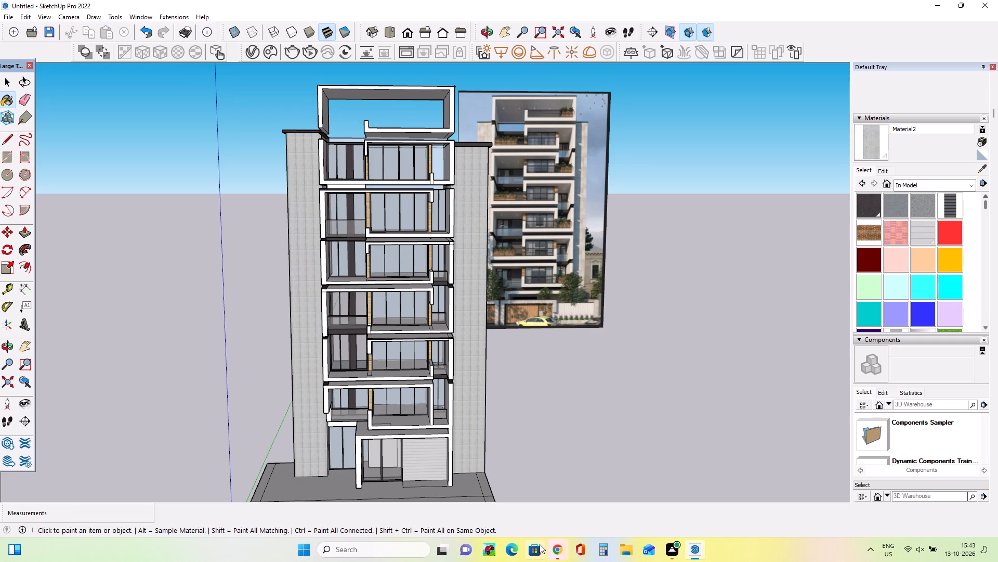
scroll(570, 186, "up", 10)
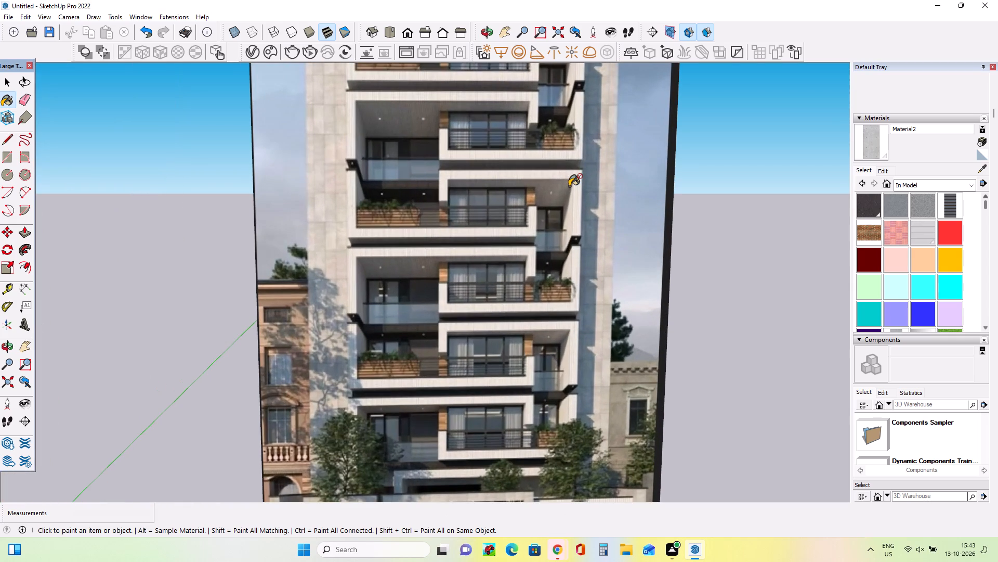
scroll(570, 186, "down", 8)
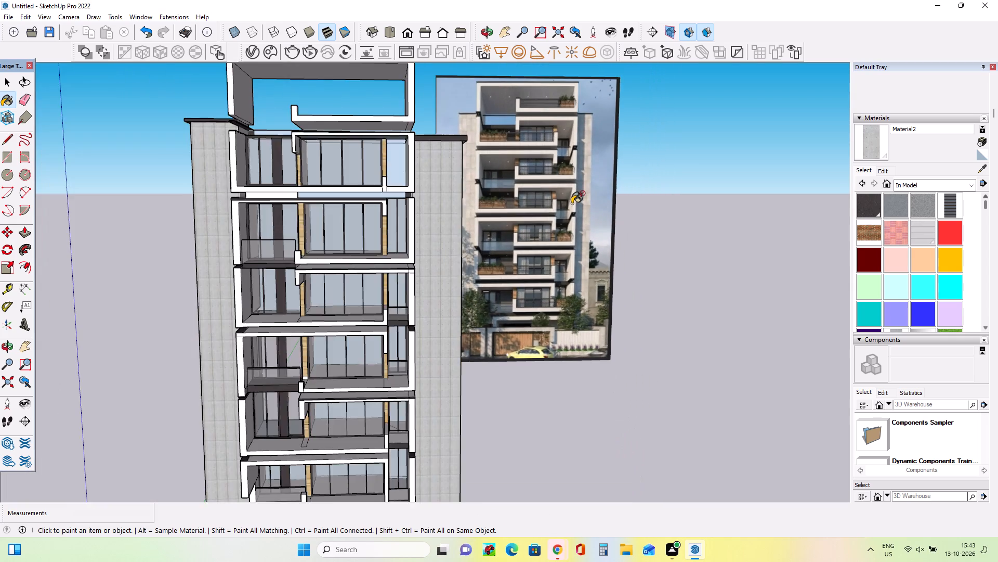
scroll(573, 203, "down", 3)
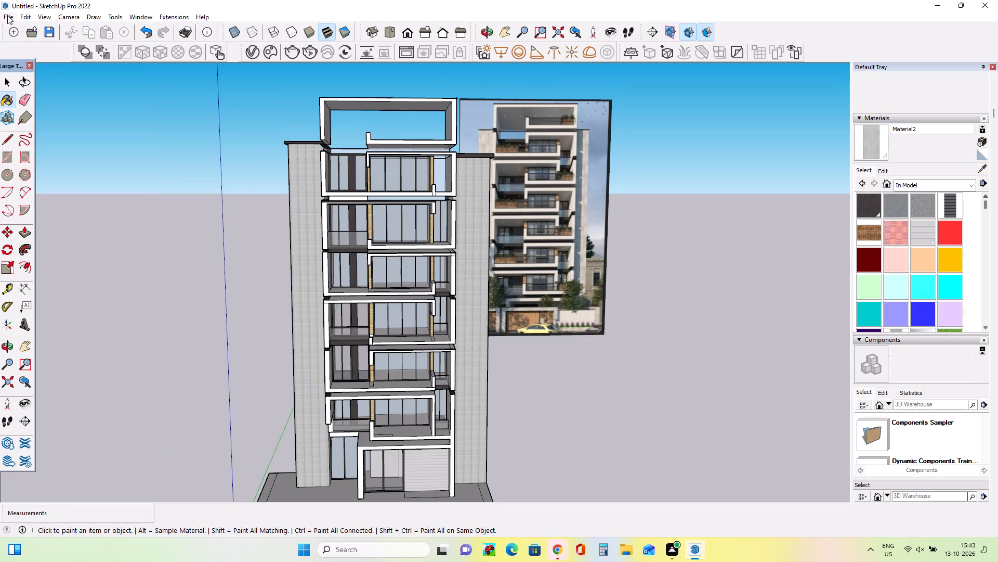
left_click(7, 15)
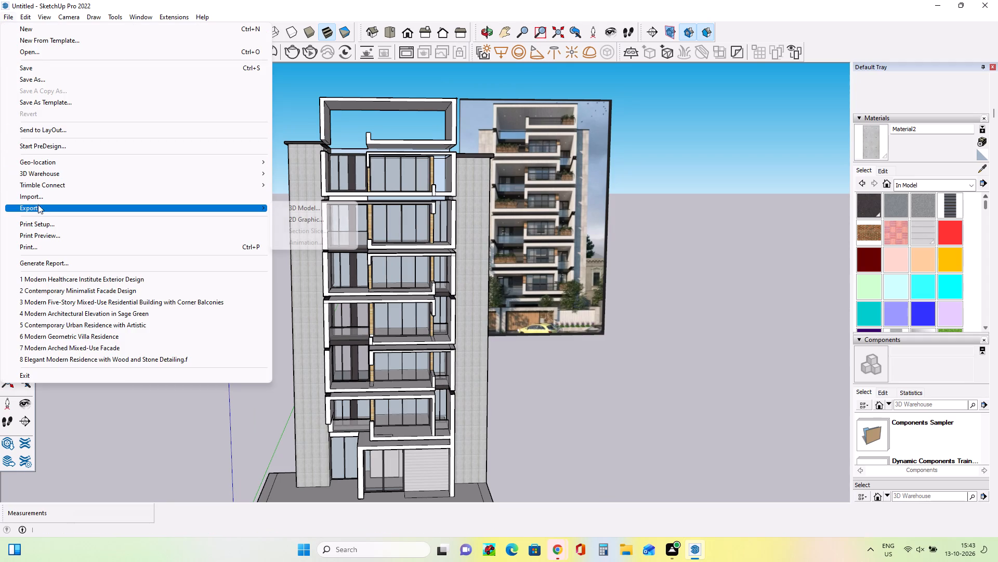
left_click(40, 200)
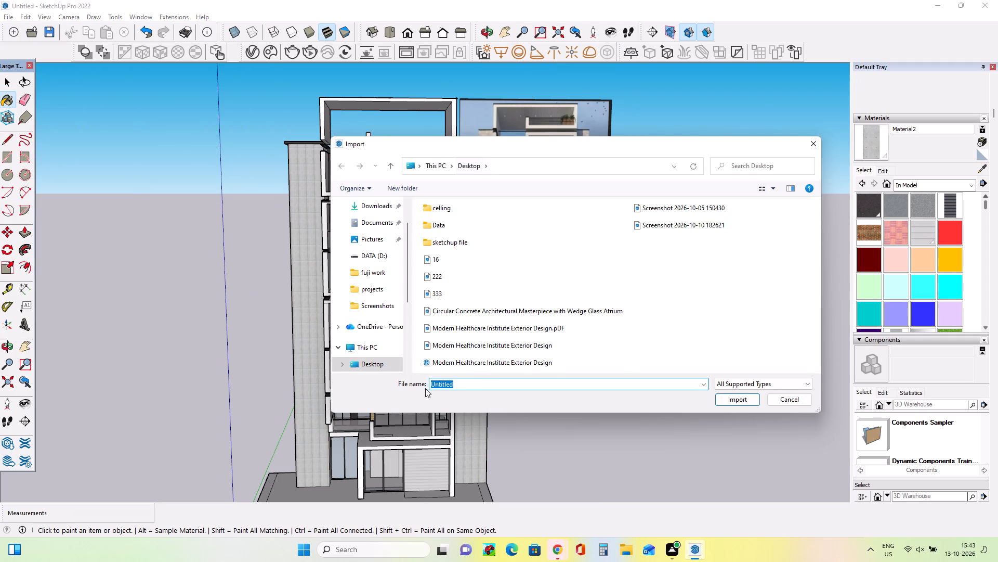
scroll(366, 349, "down", 2)
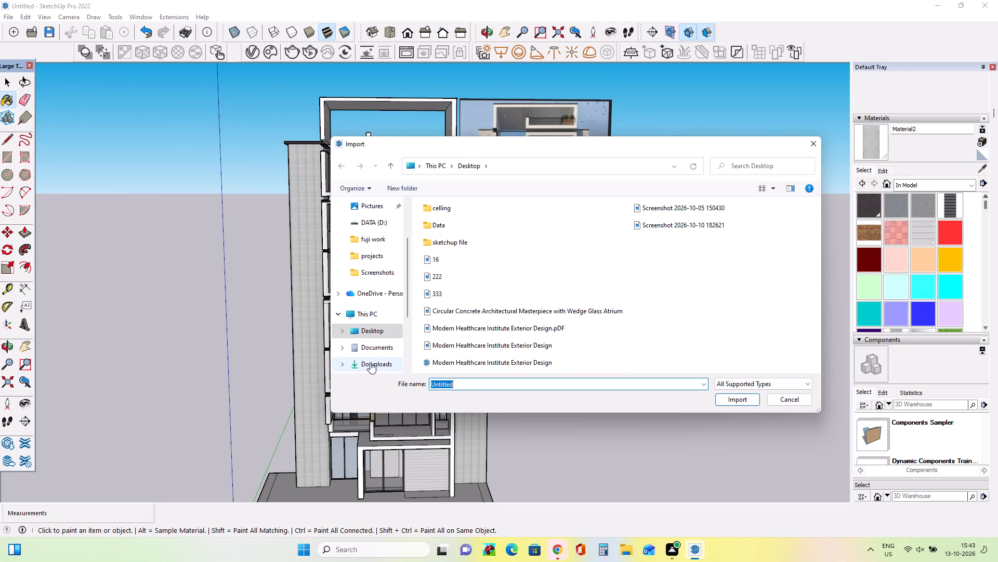
left_click(370, 362)
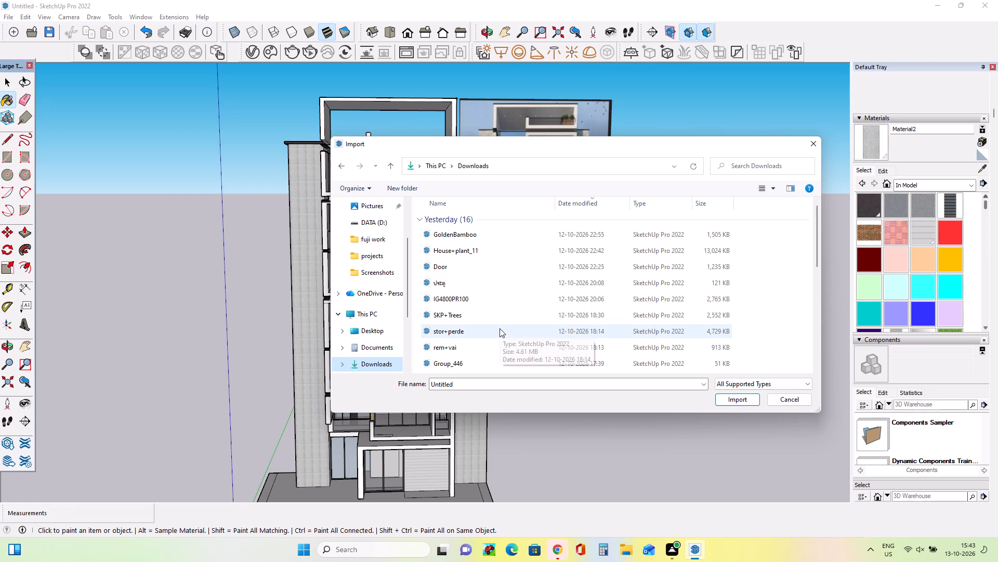
scroll(500, 328, "down", 3)
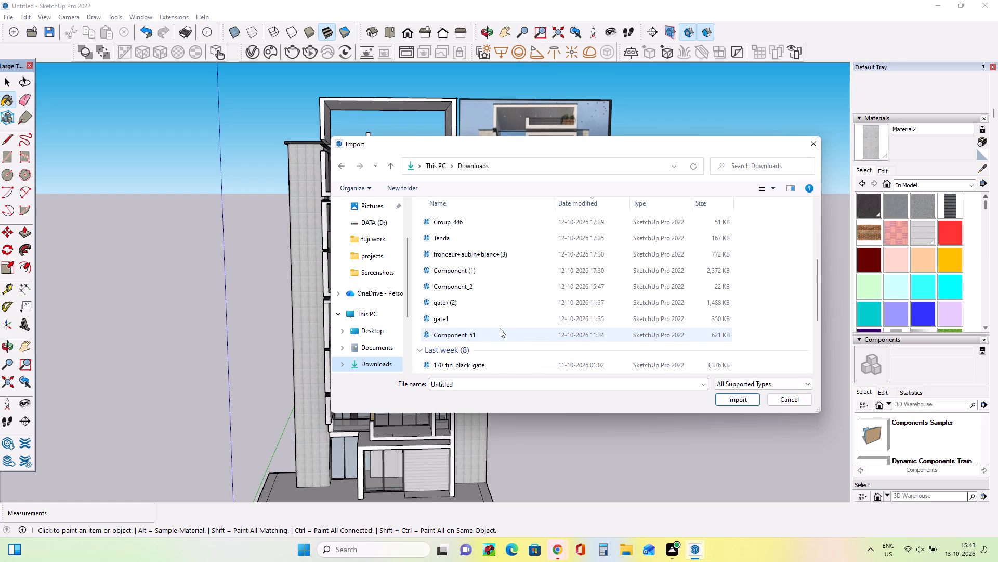
scroll(500, 328, "down", 4)
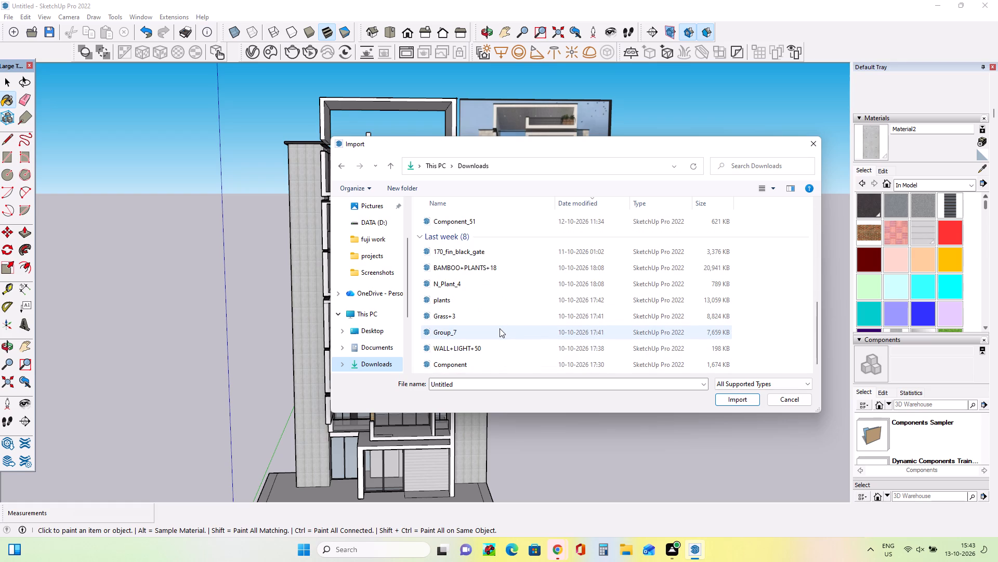
scroll(500, 328, "down", 2)
scroll(500, 328, "up", 1)
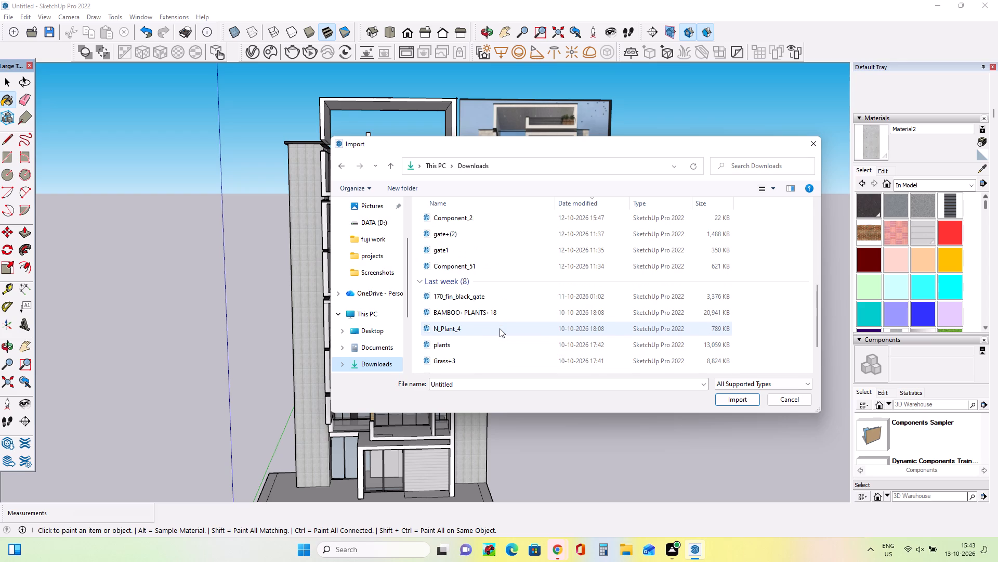
scroll(500, 328, "up", 1)
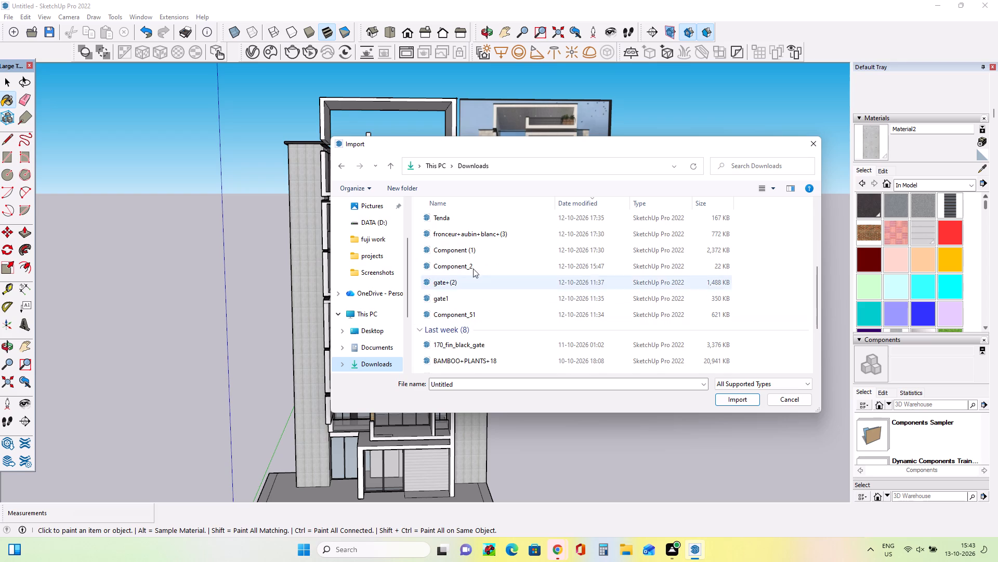
left_click(468, 220)
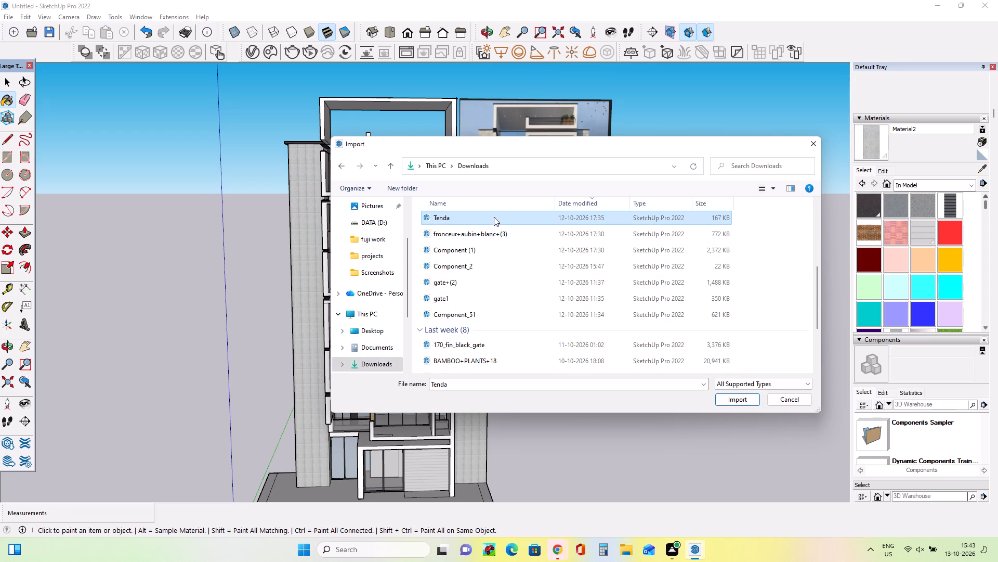
left_click(727, 399)
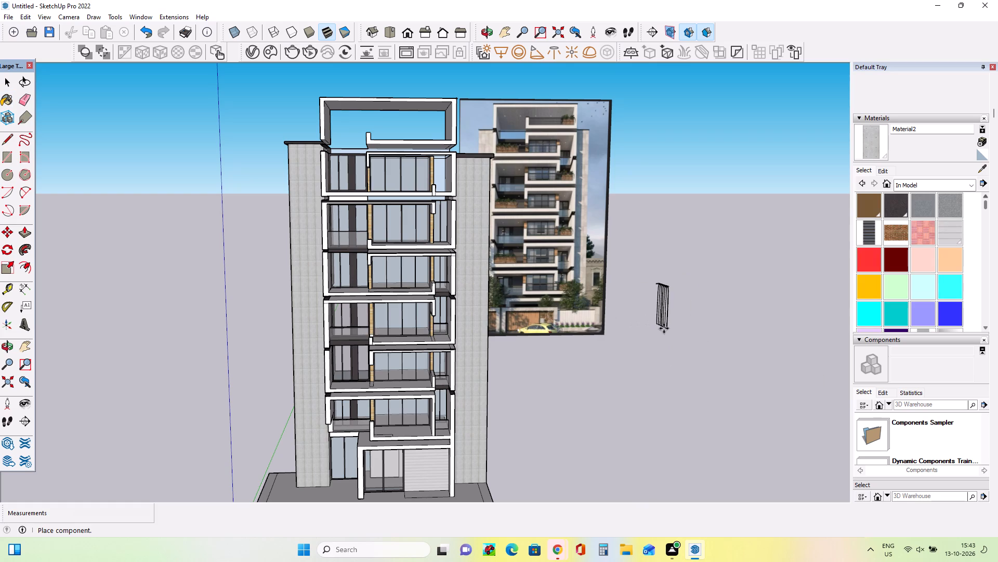
left_click(664, 328)
Import the fronceur+aubin+blanc+(3) curtain model from Downloads and place it near the Tenda model.
middle_click_drag(700, 350, 659, 353)
left_click(10, 19)
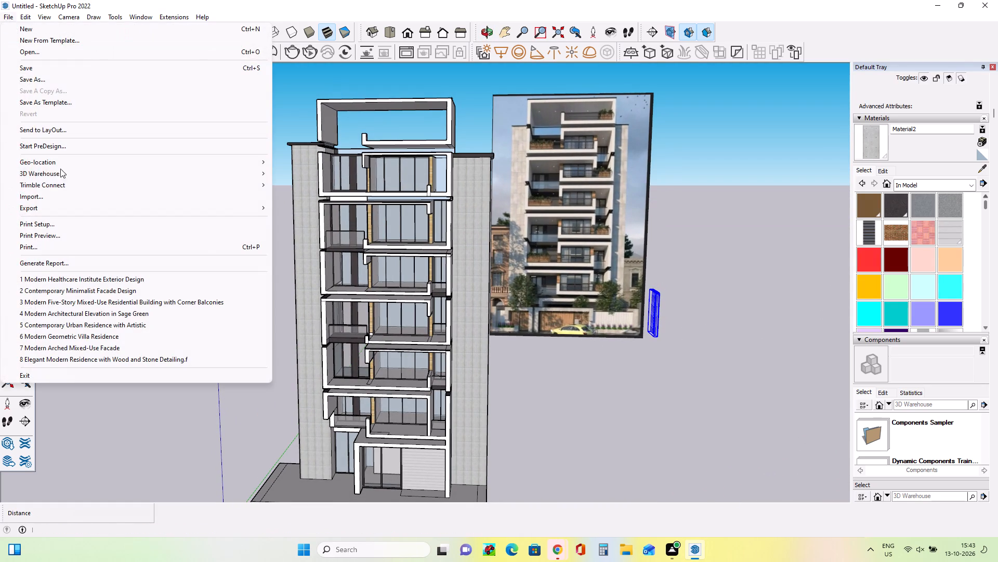
left_click(66, 196)
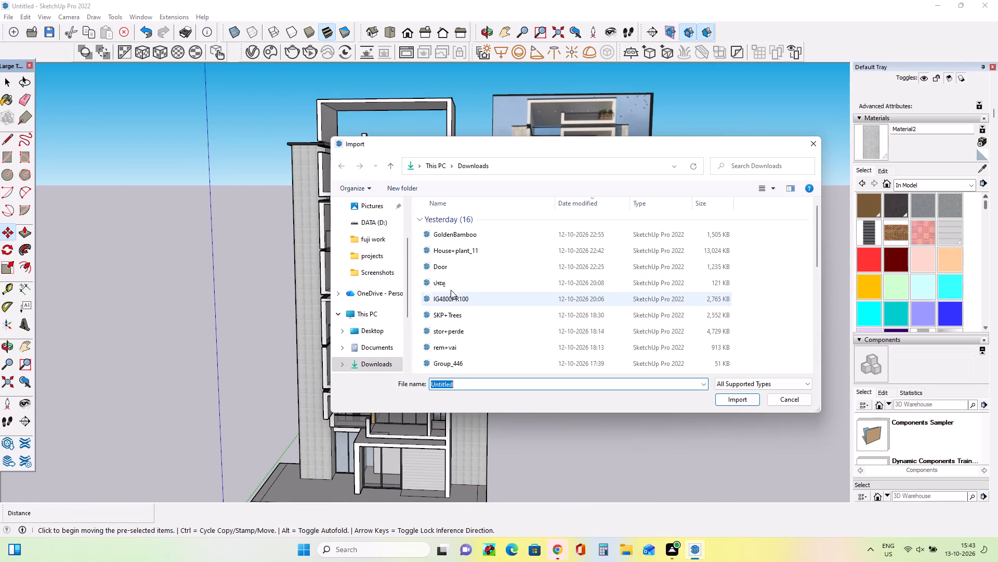
scroll(469, 321, "up", 2)
scroll(469, 321, "down", 2)
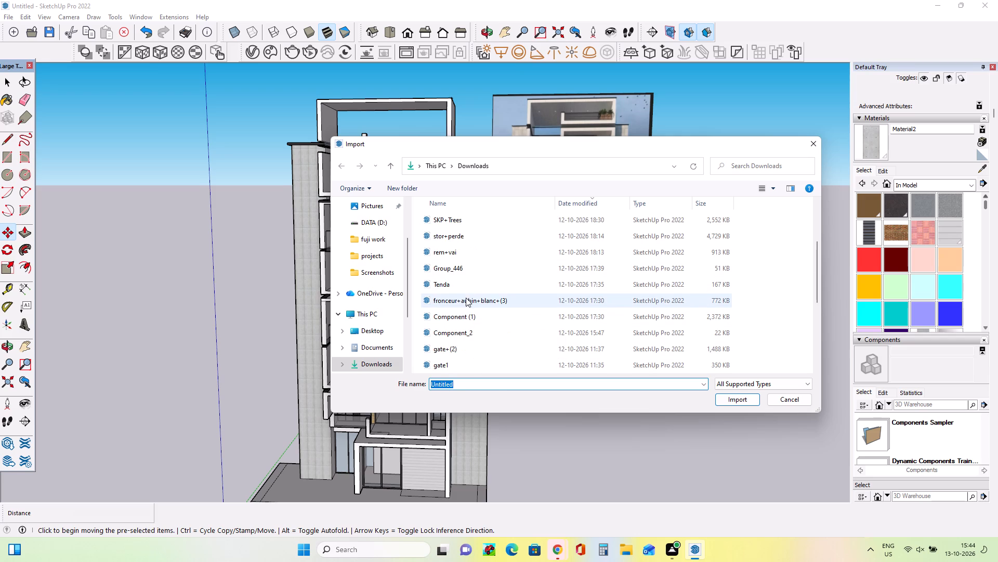
left_click(466, 301)
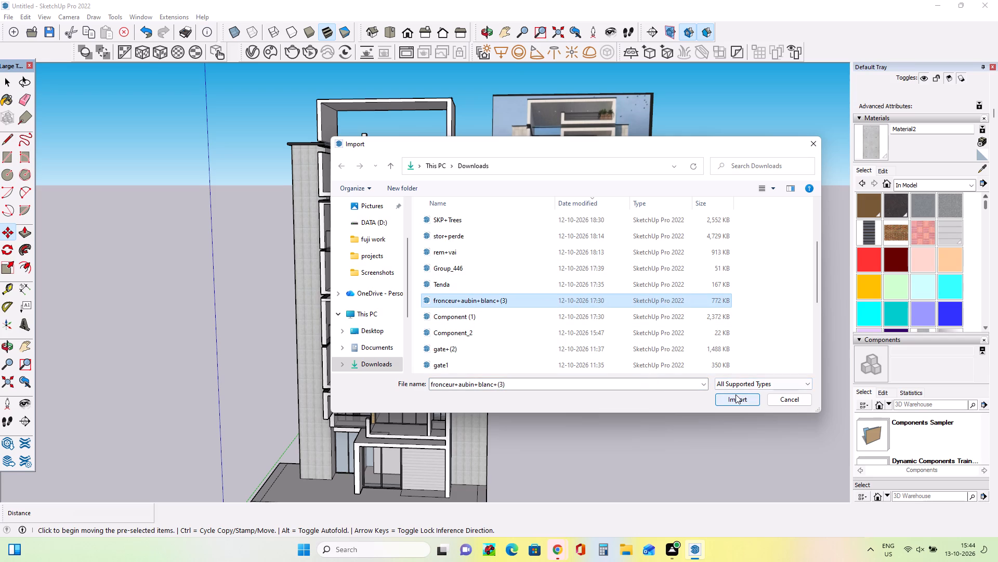
left_click(740, 398)
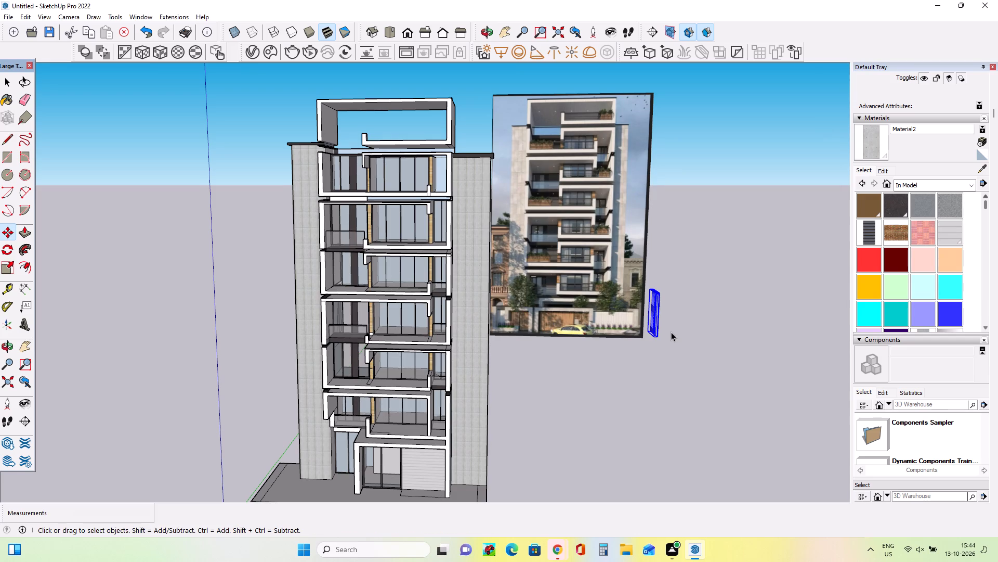
left_click(687, 292)
Delete the dark Tenda curtain model standing beside the reference photo.
middle_click_drag(730, 342, 739, 330)
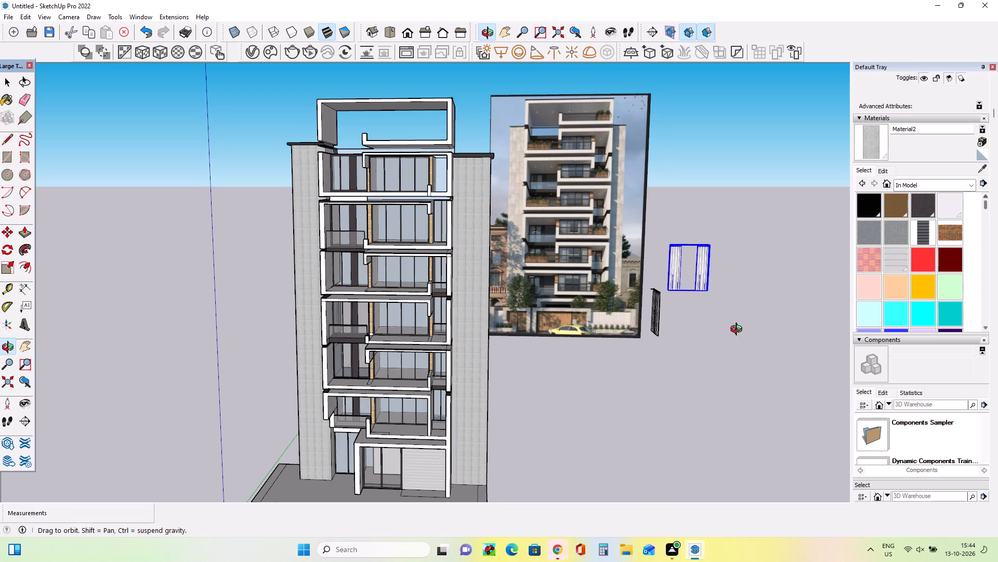
middle_click_drag(739, 330, 742, 321)
left_click(659, 322)
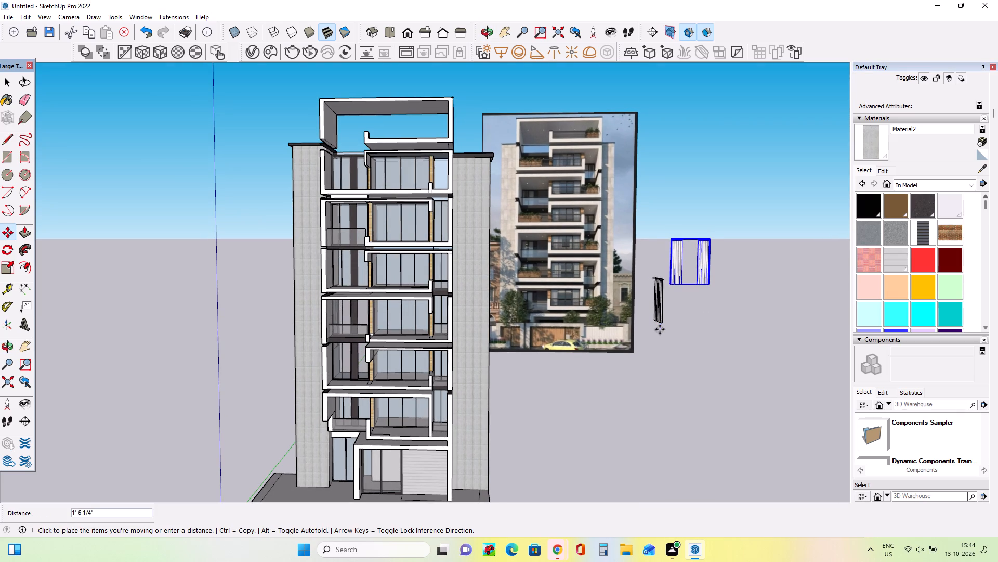
left_click(660, 329)
left_click(2, 84)
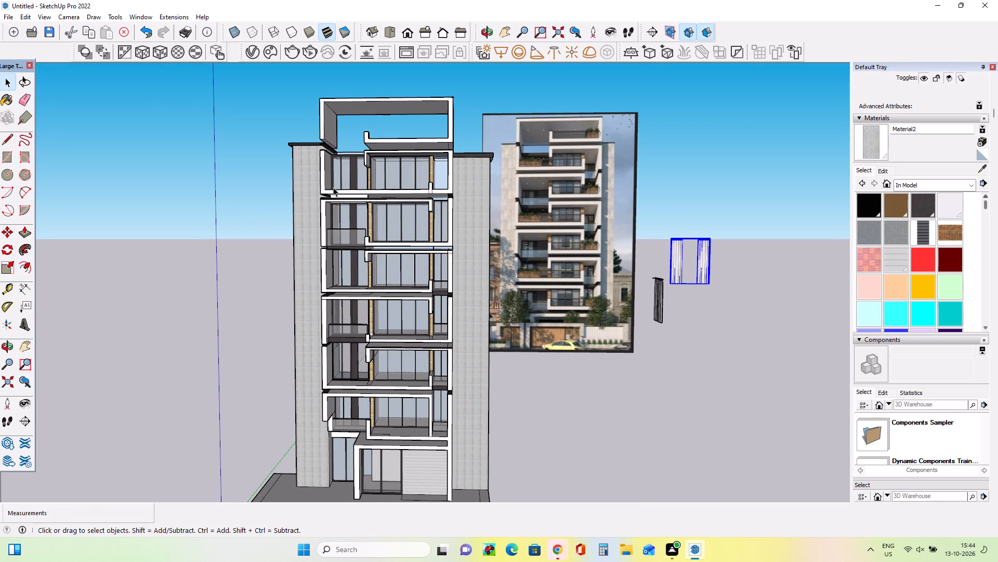
left_click(654, 315)
key("Delete")
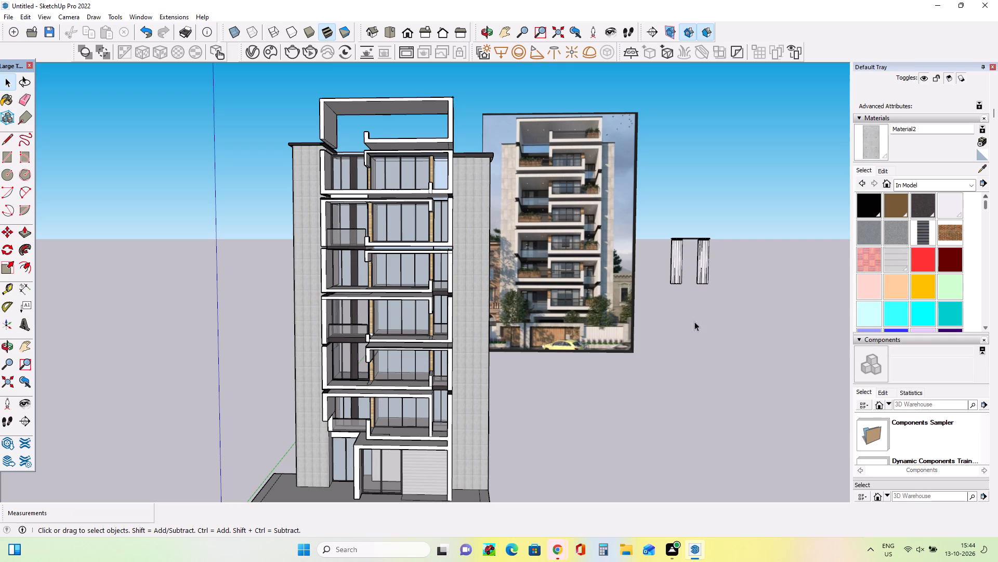
Move the white curtain pair from beside the reference photo to the upper corner of the top-floor central window.
left_click(681, 271)
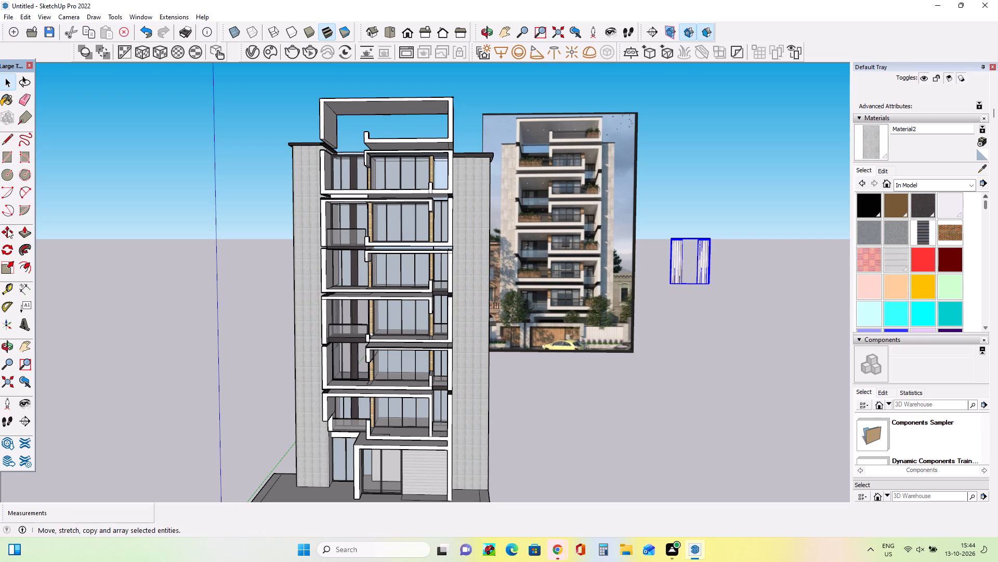
left_click(7, 230)
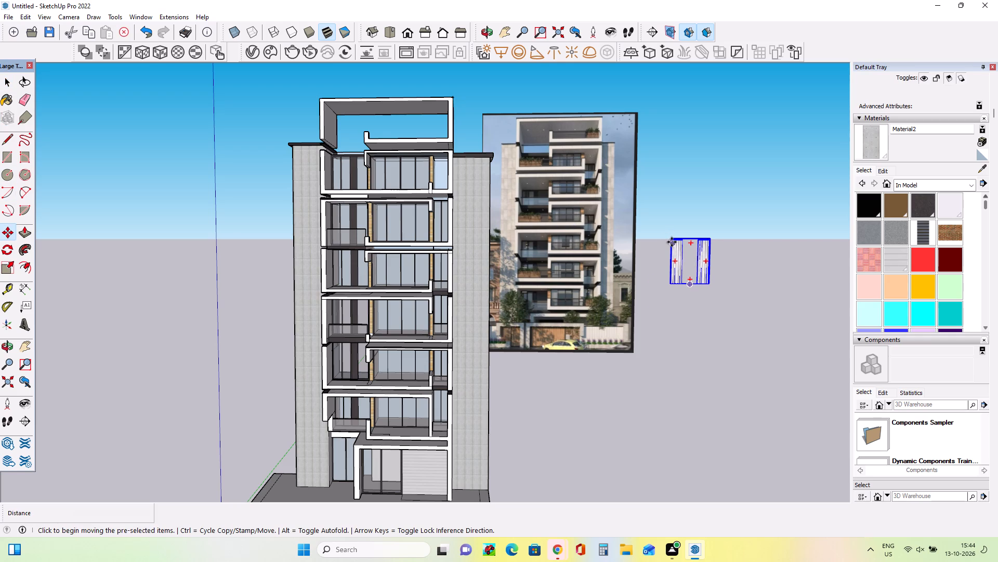
left_click(671, 244)
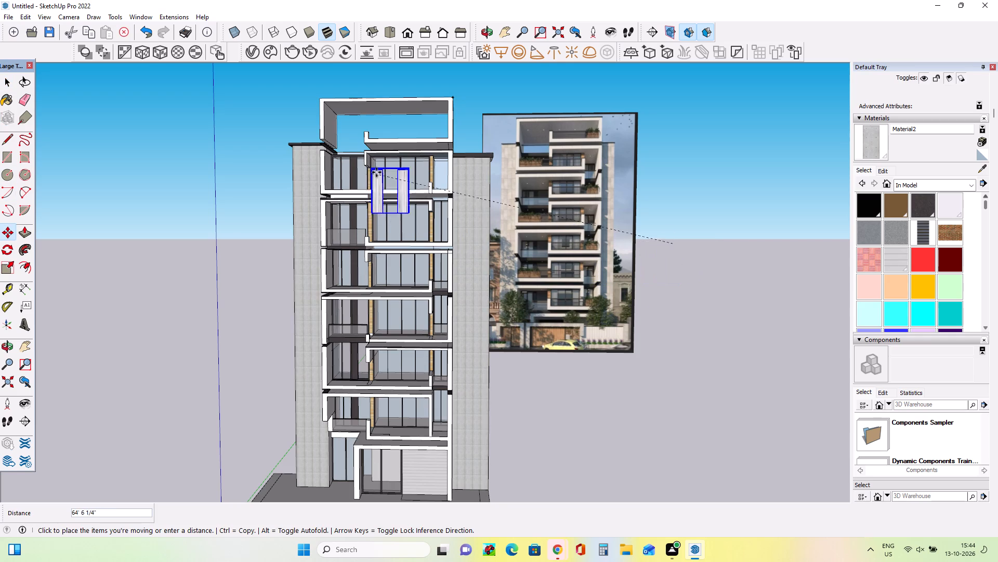
left_click(374, 161)
middle_click_drag(390, 174, 413, 215)
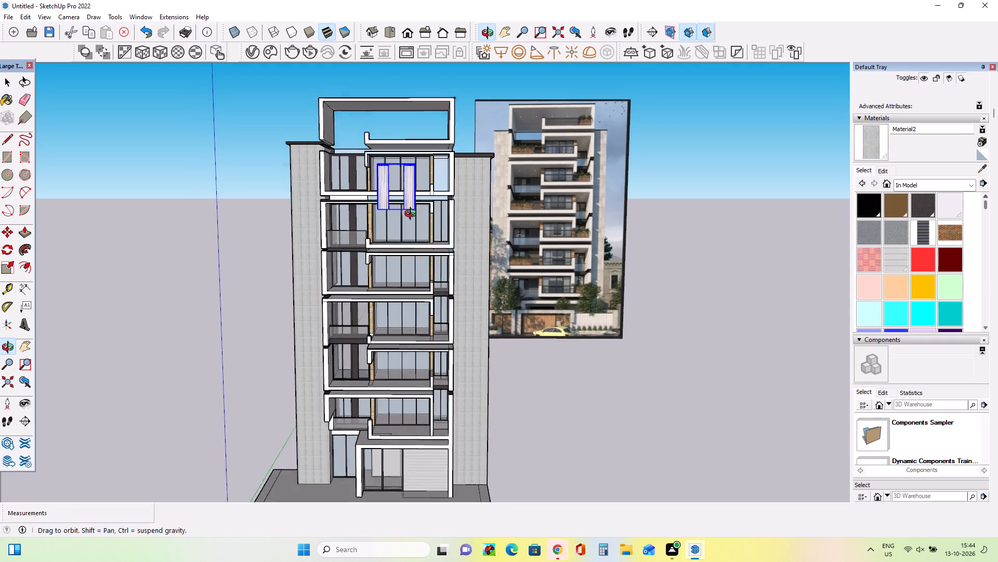
middle_click_drag(413, 215, 416, 228)
scroll(396, 202, "up", 11)
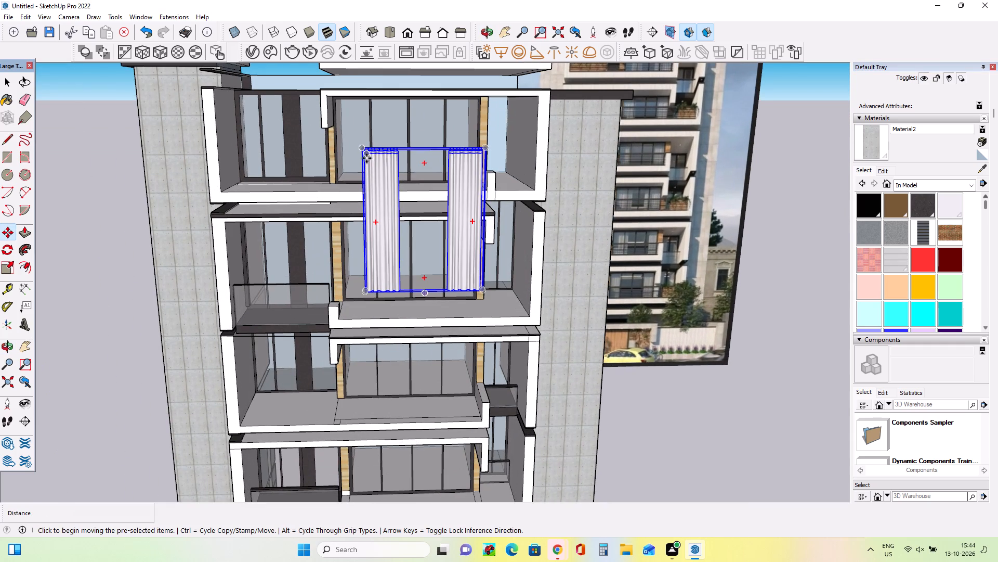
left_click(365, 156)
left_click(340, 103)
Shift the curtain pair back along the green axis to the top floor and sideways behind the central window.
middle_click_drag(467, 145, 453, 149)
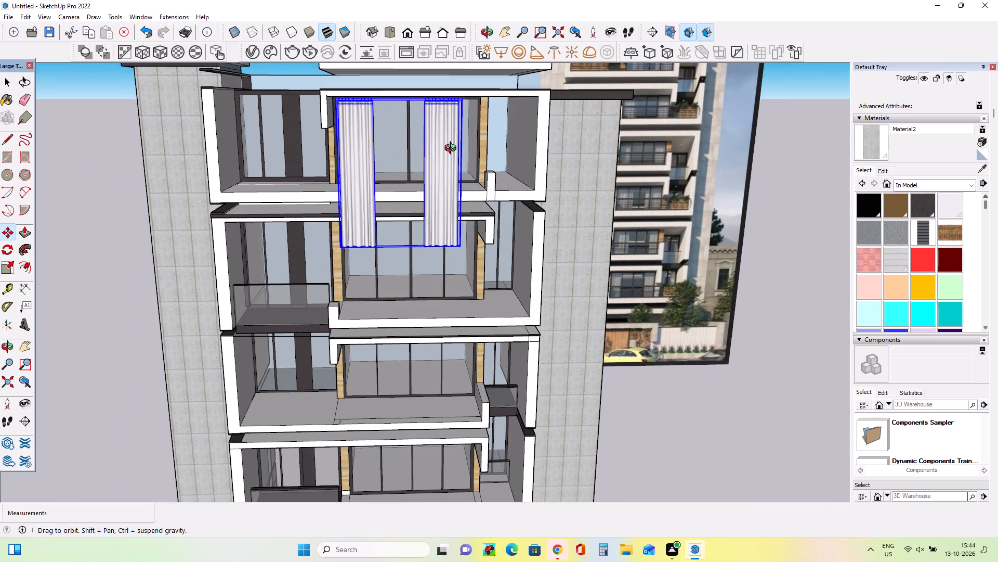
middle_click_drag(453, 149, 258, 188)
left_click(156, 159)
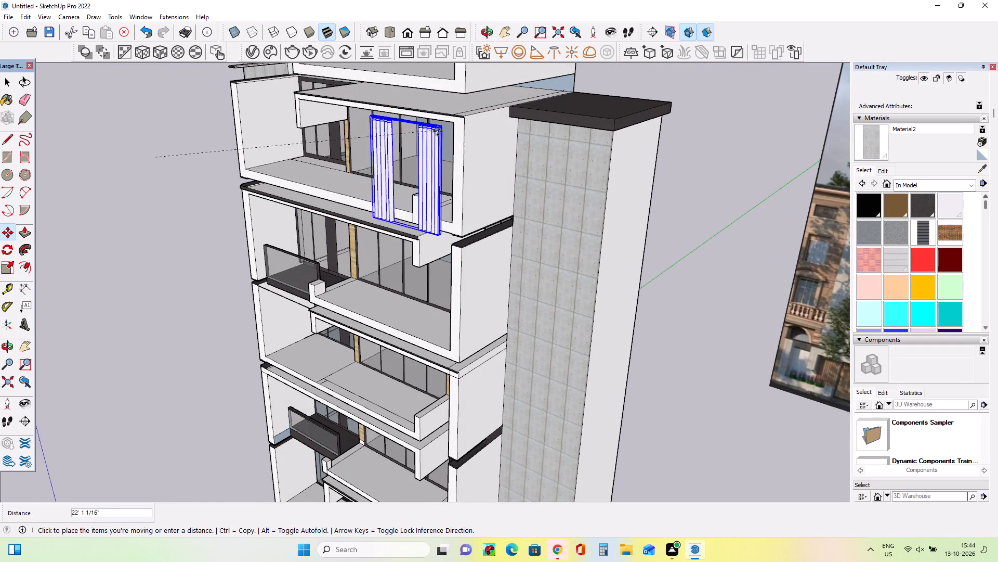
left_click(463, 107)
middle_click_drag(423, 184, 568, 147)
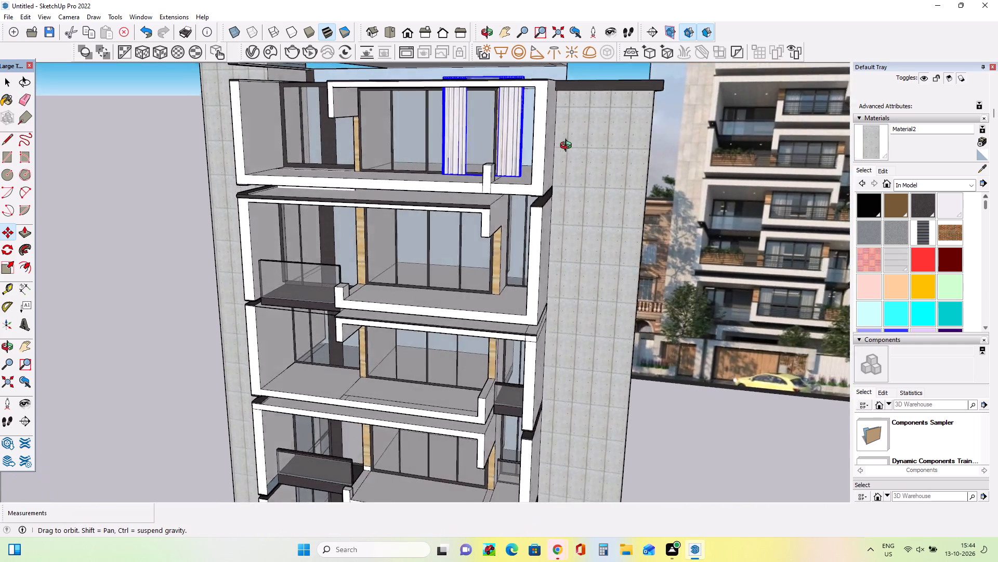
middle_click_drag(568, 147, 661, 155)
scroll(471, 110, "up", 7)
scroll(491, 98, "down", 2)
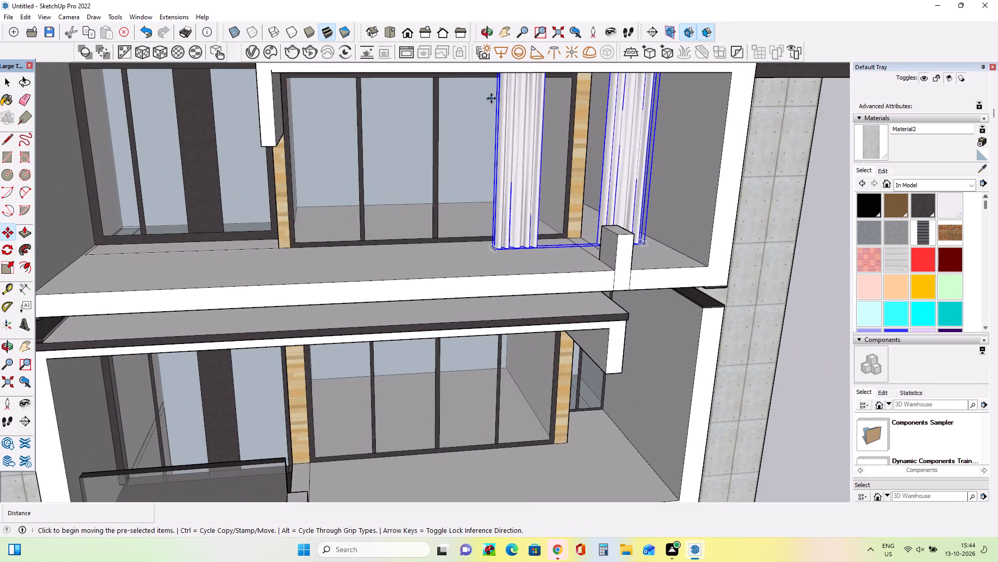
scroll(491, 98, "down", 6)
left_click(495, 75)
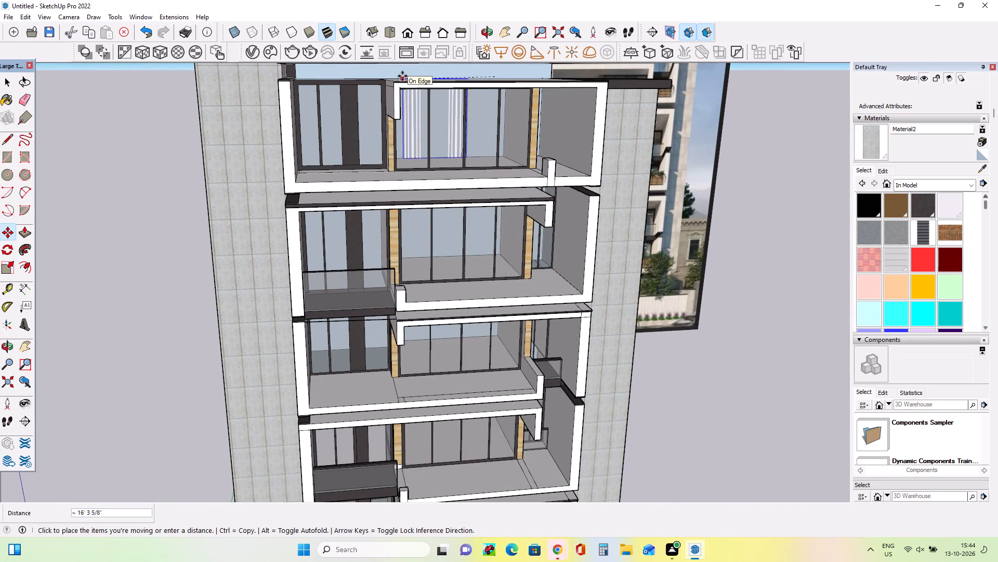
left_click(402, 76)
Reposition the curtain pair so it hangs just behind the glazing of the top-floor central window.
scroll(461, 98, "up", 1)
middle_click_drag(448, 107, 444, 114)
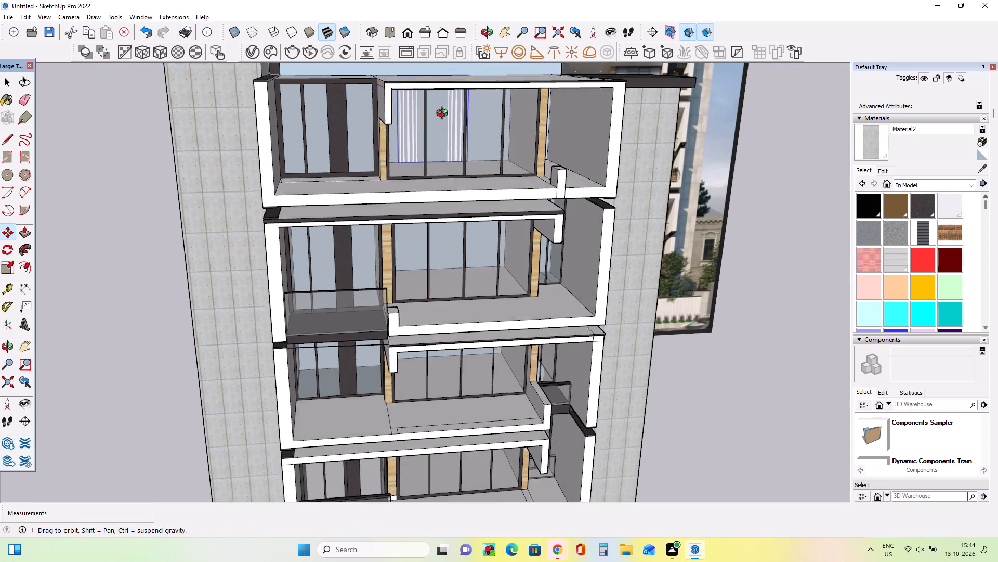
middle_click_drag(444, 114, 437, 144)
middle_click_drag(435, 95, 494, 74)
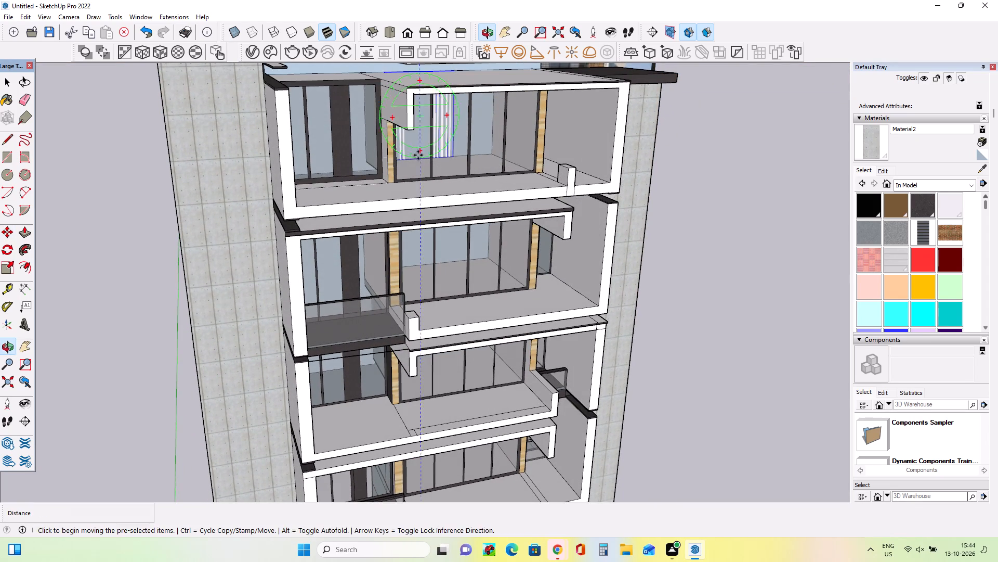
middle_click(416, 124)
left_click(389, 68)
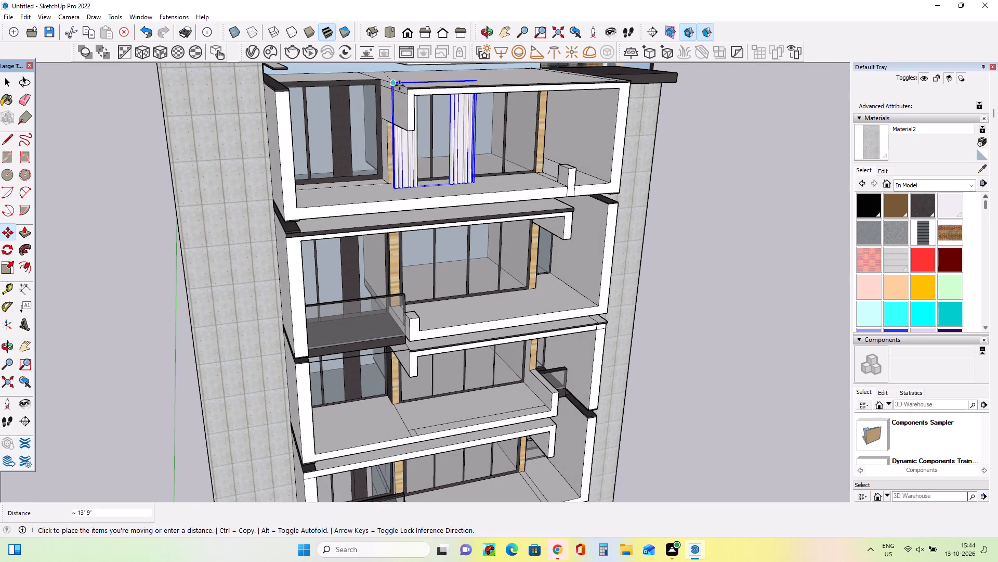
left_click(401, 81)
middle_click_drag(471, 135, 427, 109)
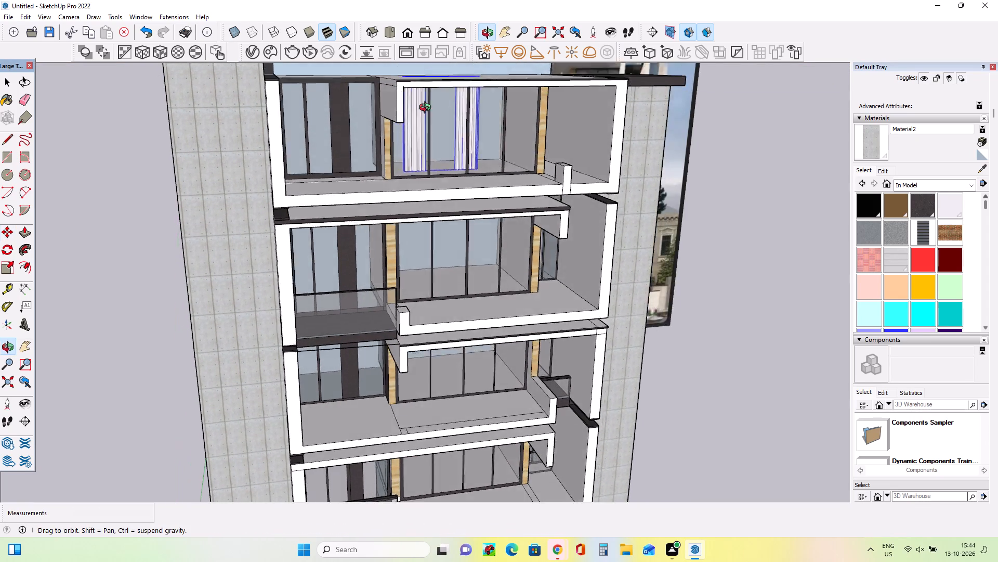
middle_click_drag(427, 109, 412, 99)
middle_click_drag(406, 101, 377, 111)
scroll(457, 121, "up", 2)
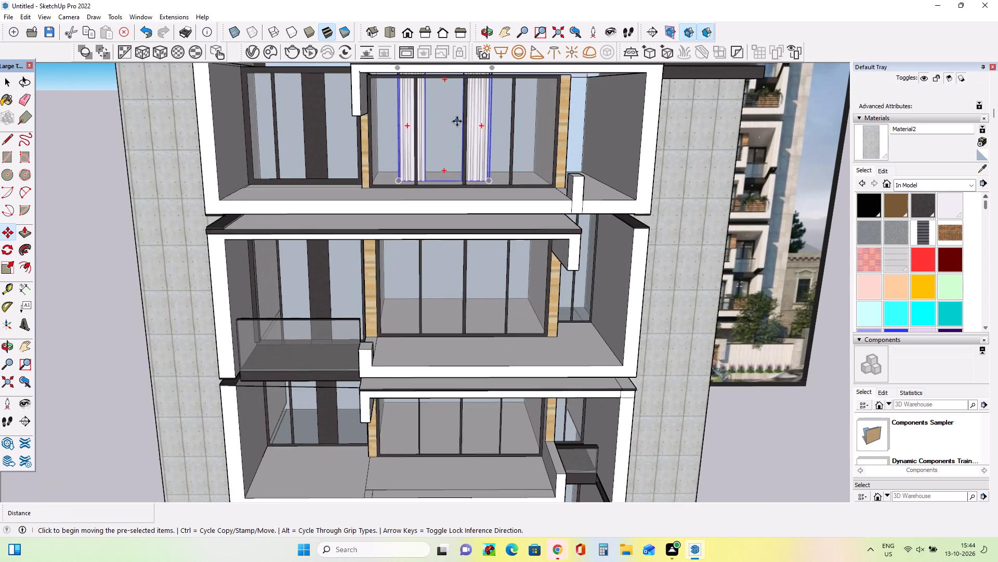
scroll(457, 122, "down", 8)
middle_click(457, 124)
scroll(457, 124, "down", 1)
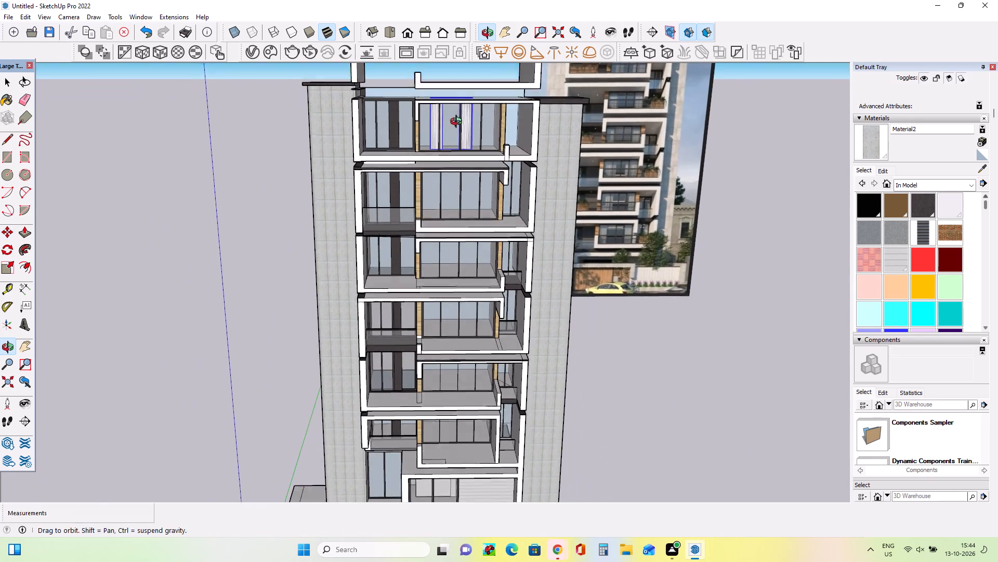
scroll(425, 120, "up", 8)
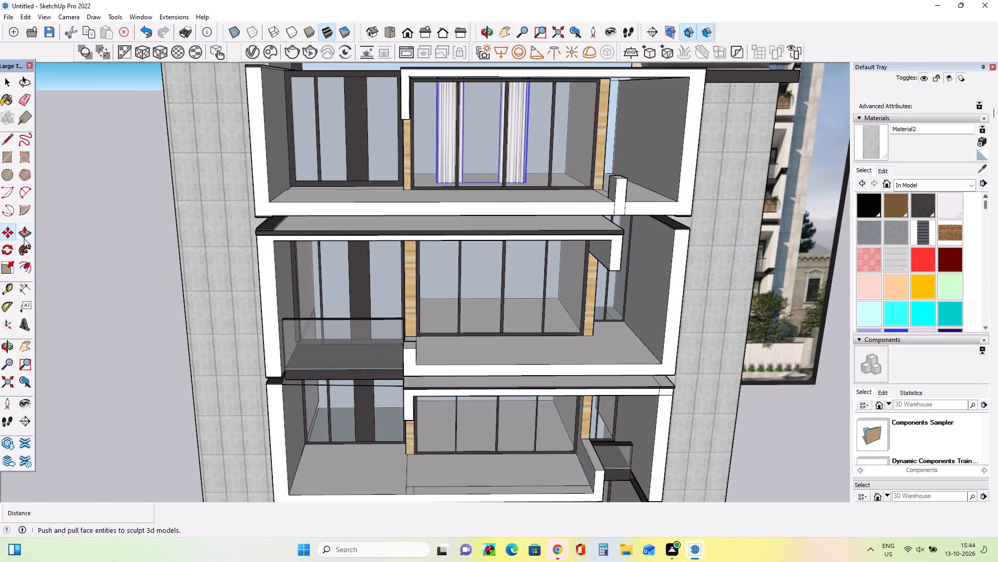
scroll(23, 234, "down", 2)
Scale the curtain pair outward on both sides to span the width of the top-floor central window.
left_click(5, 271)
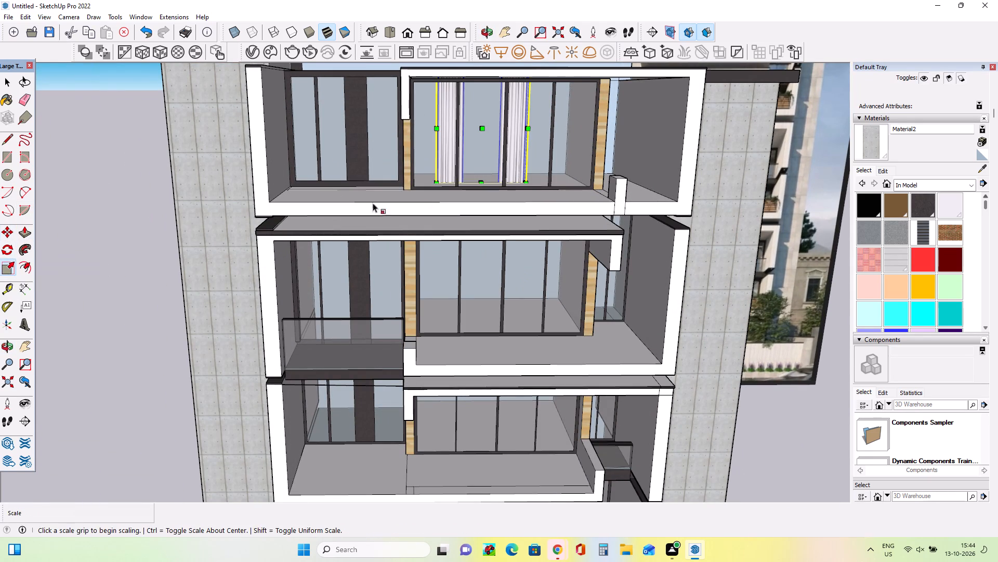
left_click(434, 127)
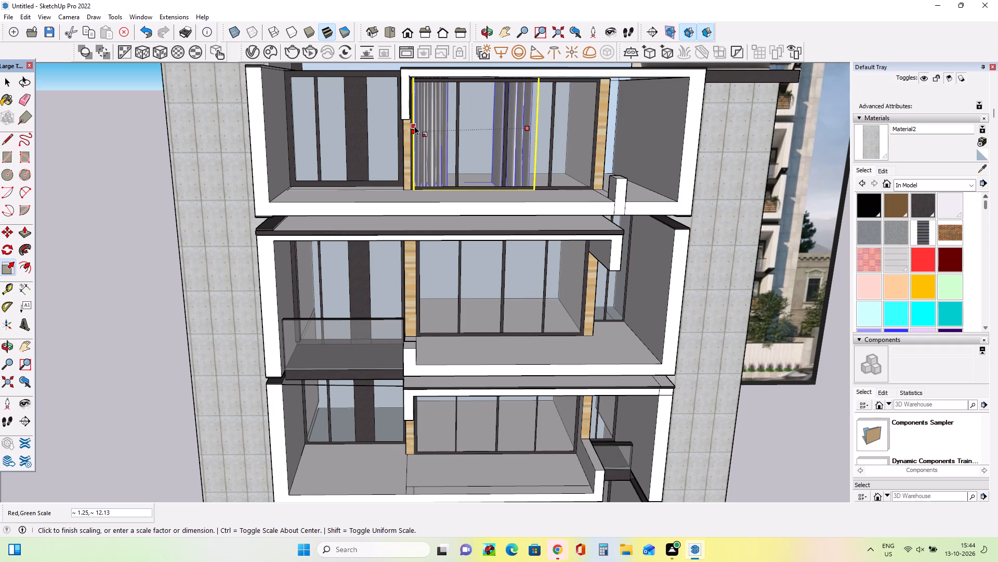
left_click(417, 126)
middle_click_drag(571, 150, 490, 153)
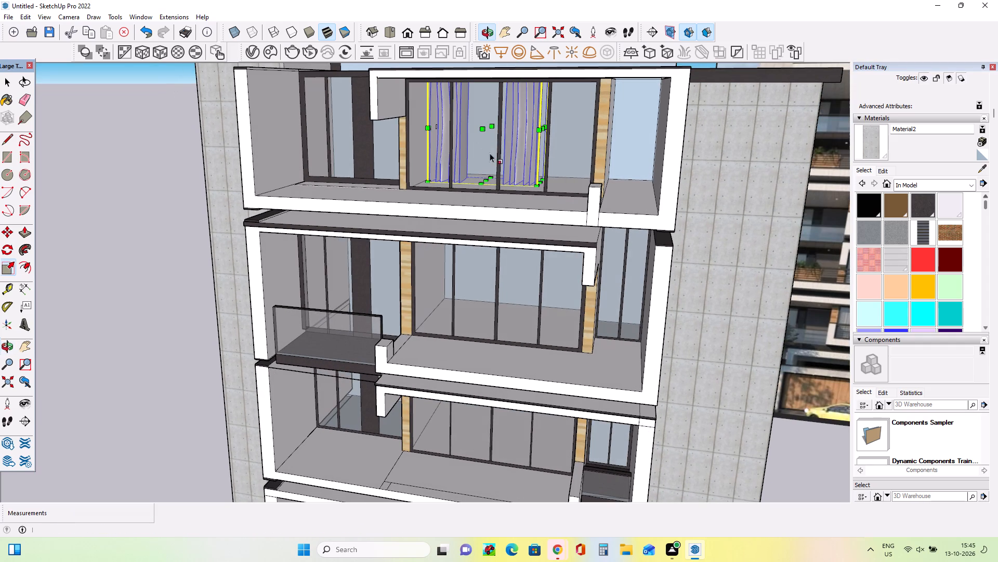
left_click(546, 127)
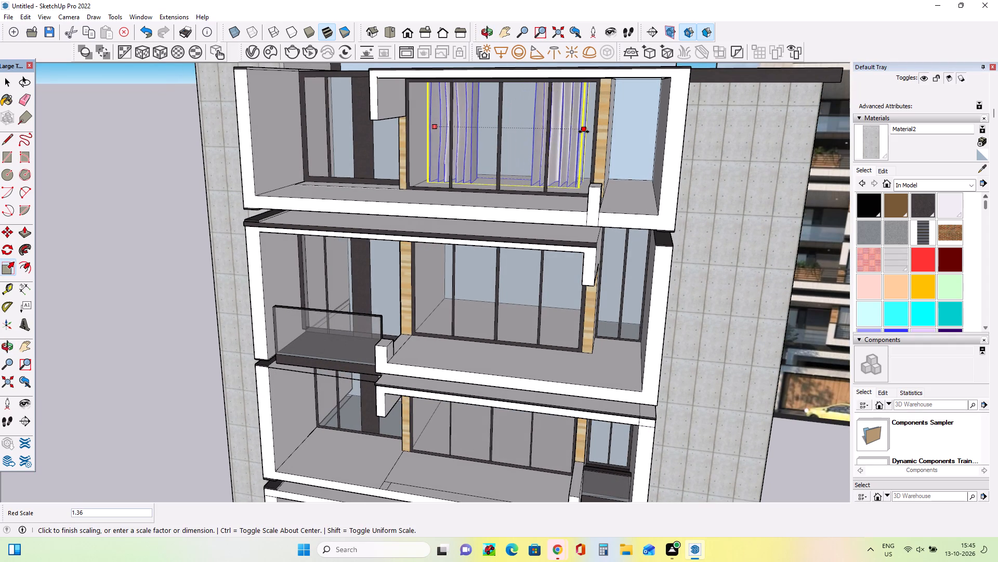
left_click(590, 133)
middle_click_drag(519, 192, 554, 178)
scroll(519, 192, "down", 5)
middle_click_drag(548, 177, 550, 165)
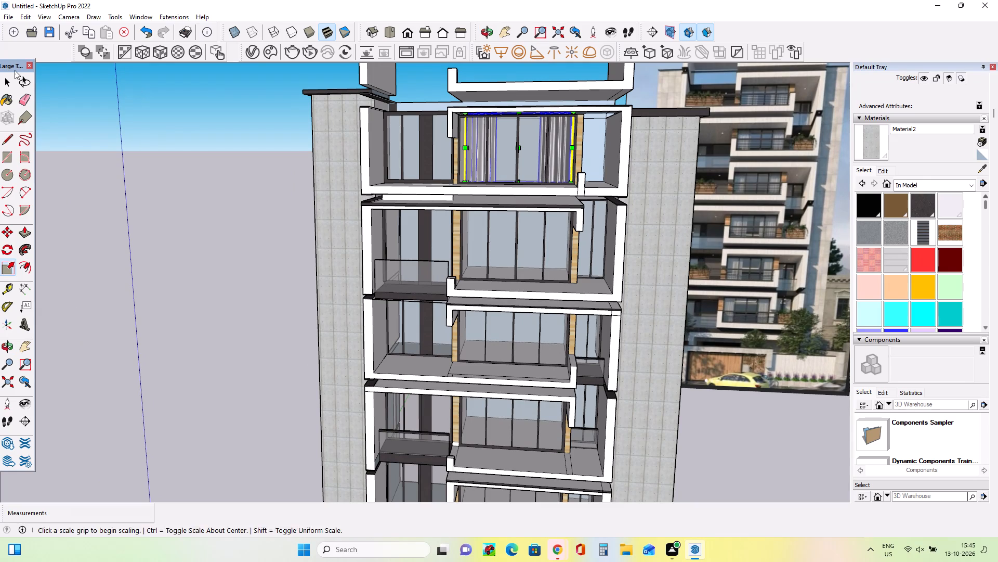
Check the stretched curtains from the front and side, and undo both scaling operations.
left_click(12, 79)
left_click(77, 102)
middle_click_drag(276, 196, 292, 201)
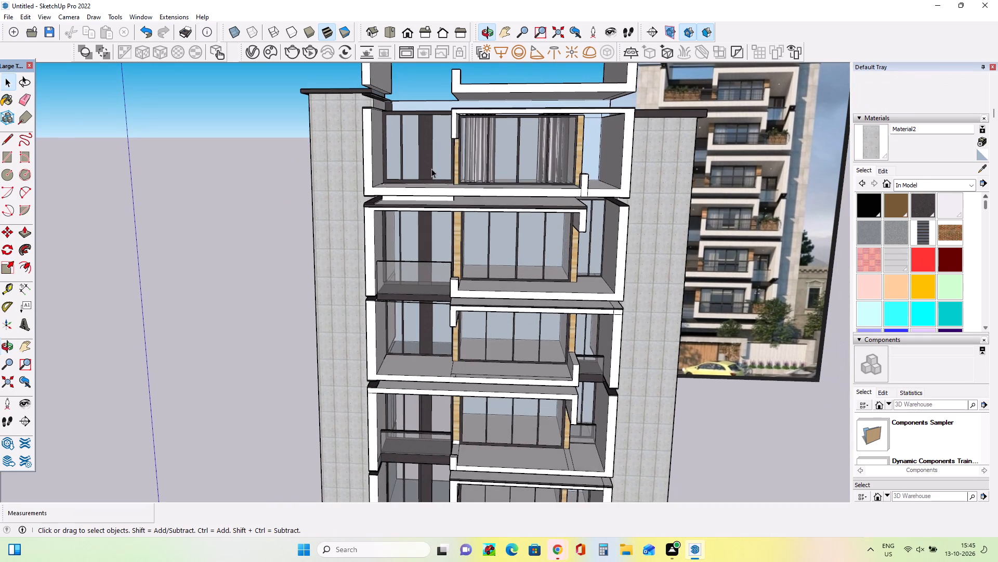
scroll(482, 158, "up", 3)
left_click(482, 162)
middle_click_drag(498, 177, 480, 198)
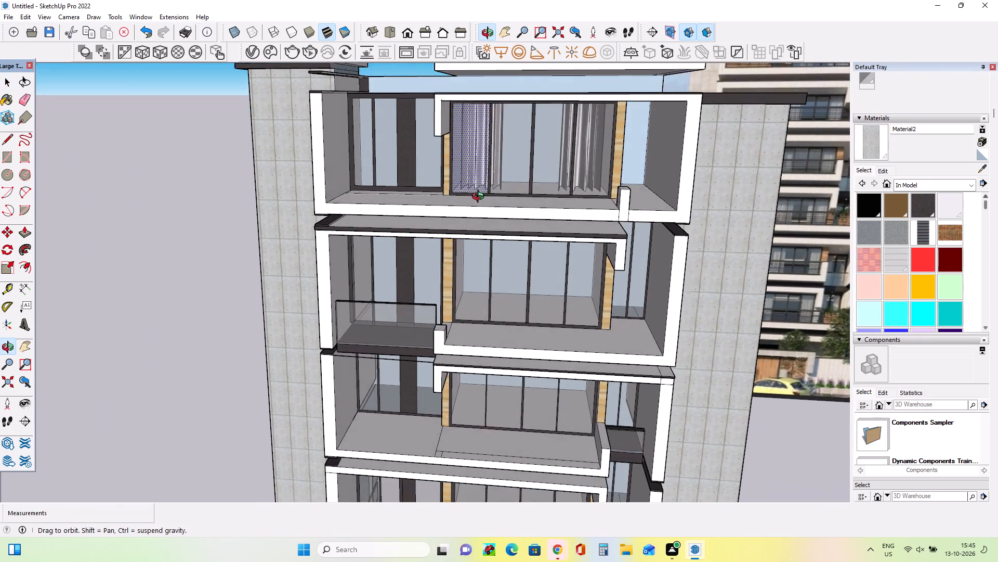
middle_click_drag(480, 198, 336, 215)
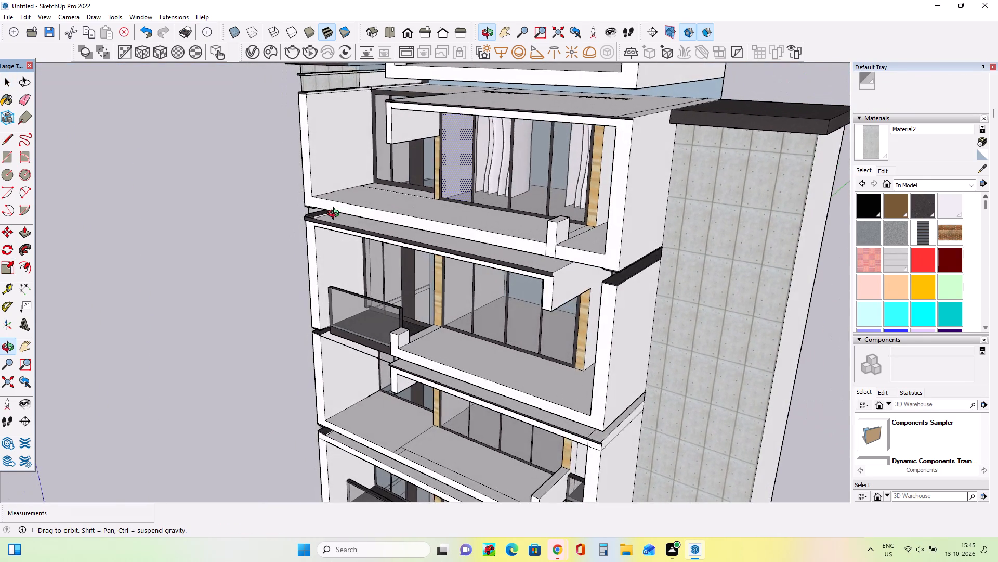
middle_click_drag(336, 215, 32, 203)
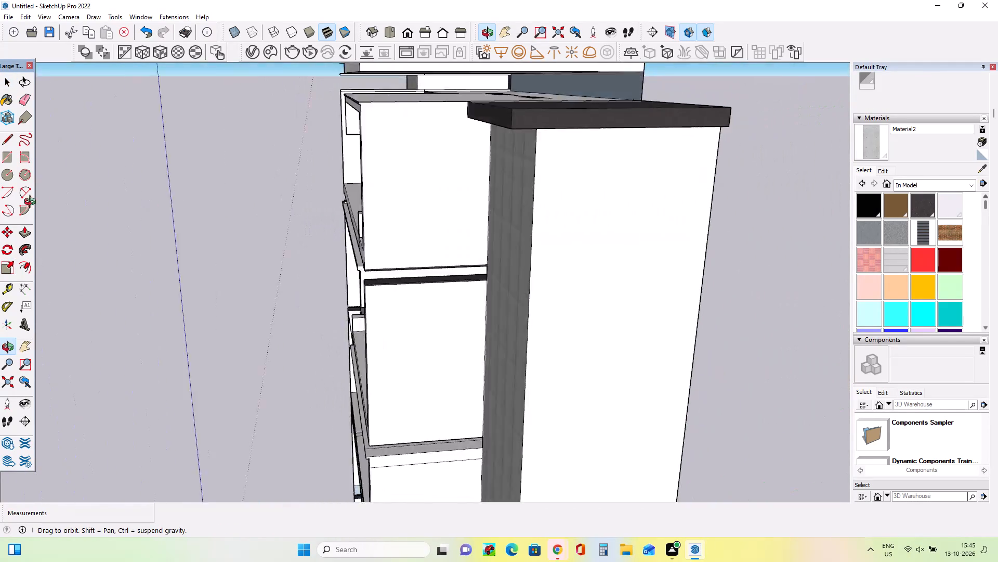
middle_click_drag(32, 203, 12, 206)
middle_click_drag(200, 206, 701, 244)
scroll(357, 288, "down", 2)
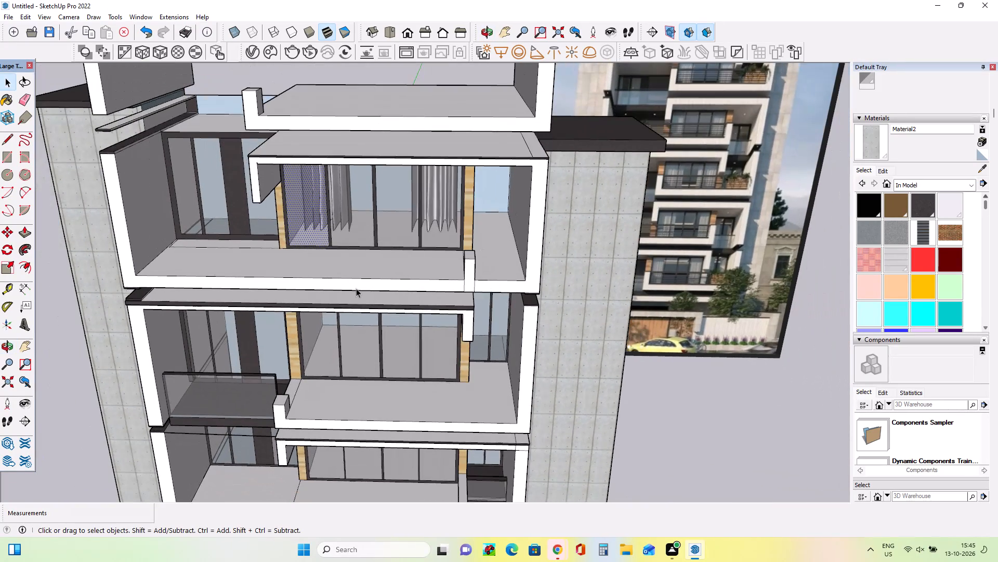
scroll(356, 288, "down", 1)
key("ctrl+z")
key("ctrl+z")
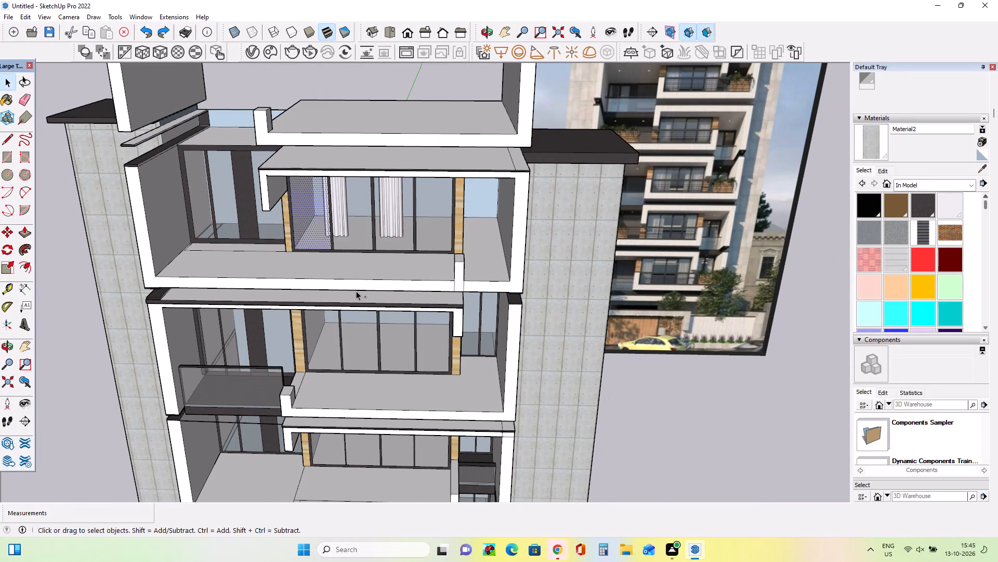
Delete the glass pane in front of the first curtain in the top-floor central window.
middle_click_drag(288, 242, 340, 181)
scroll(356, 205, "up", 13)
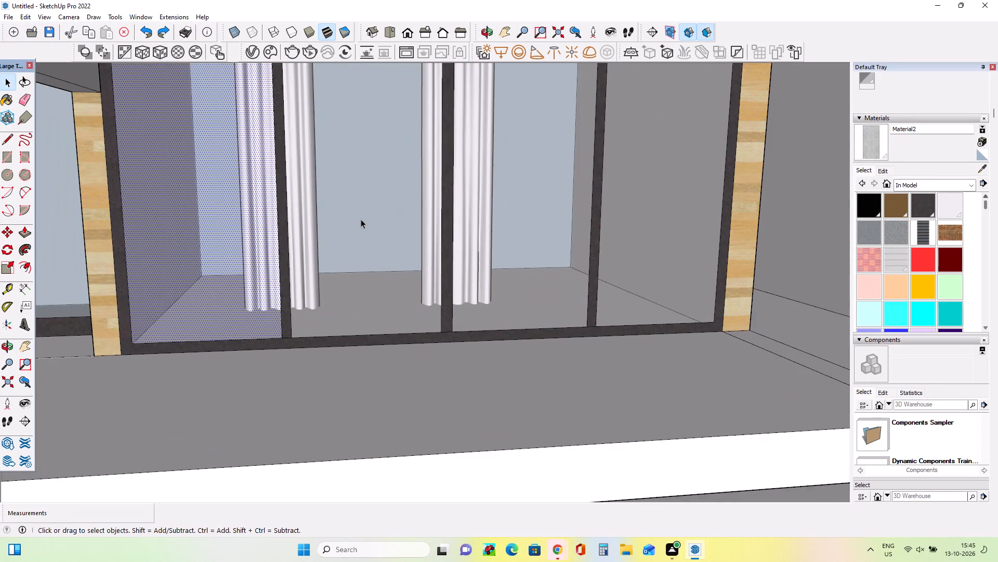
middle_click_drag(359, 224, 309, 242)
left_click(305, 257)
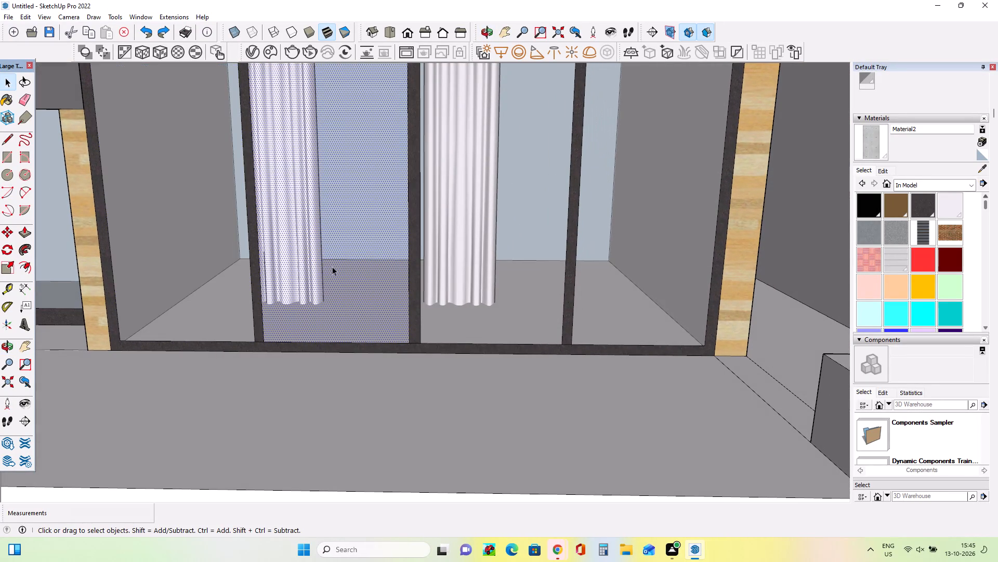
key("Delete")
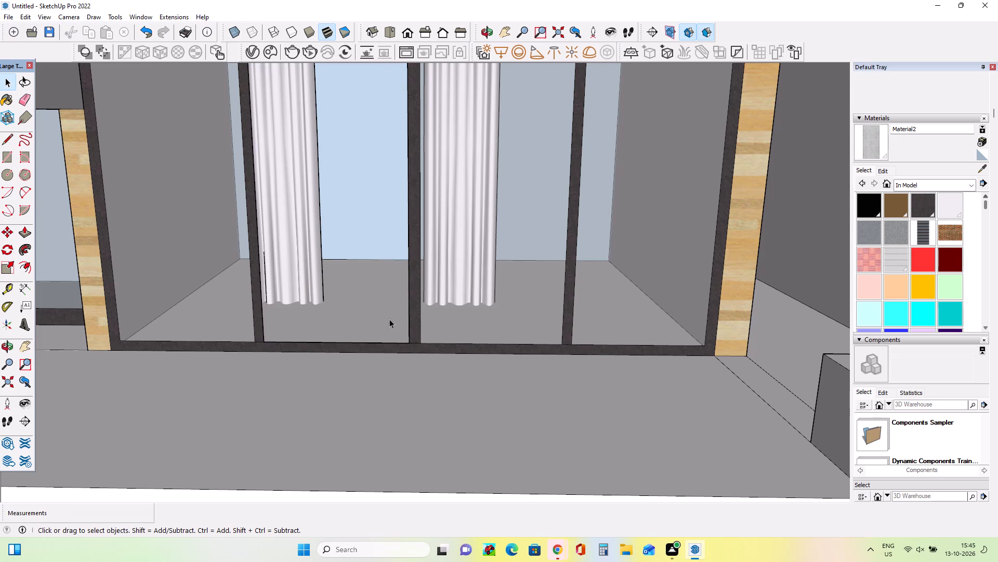
Move the curtain pair to the left end of the top-floor central window, just inside the glazing.
left_click(305, 276)
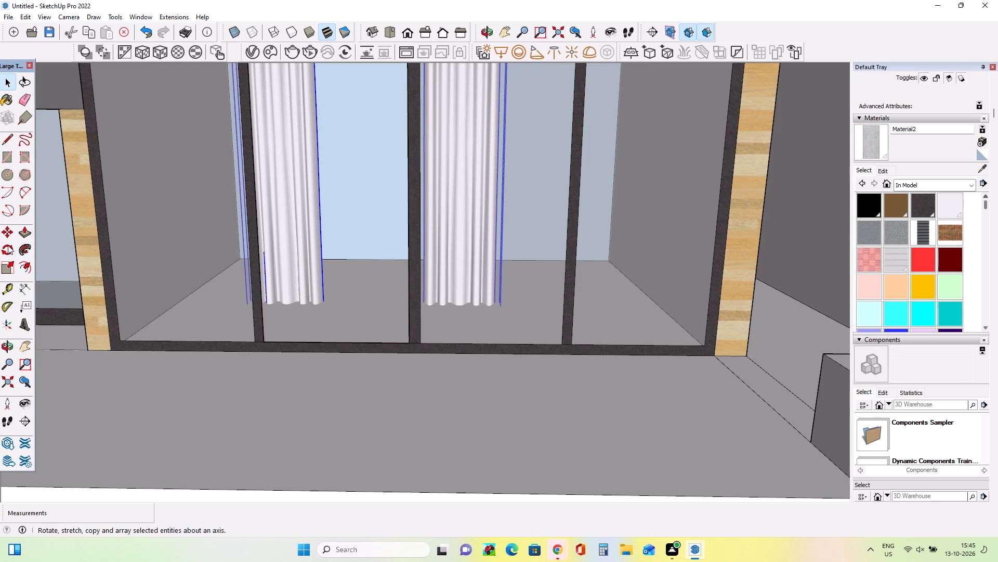
left_click(7, 237)
left_click(322, 302)
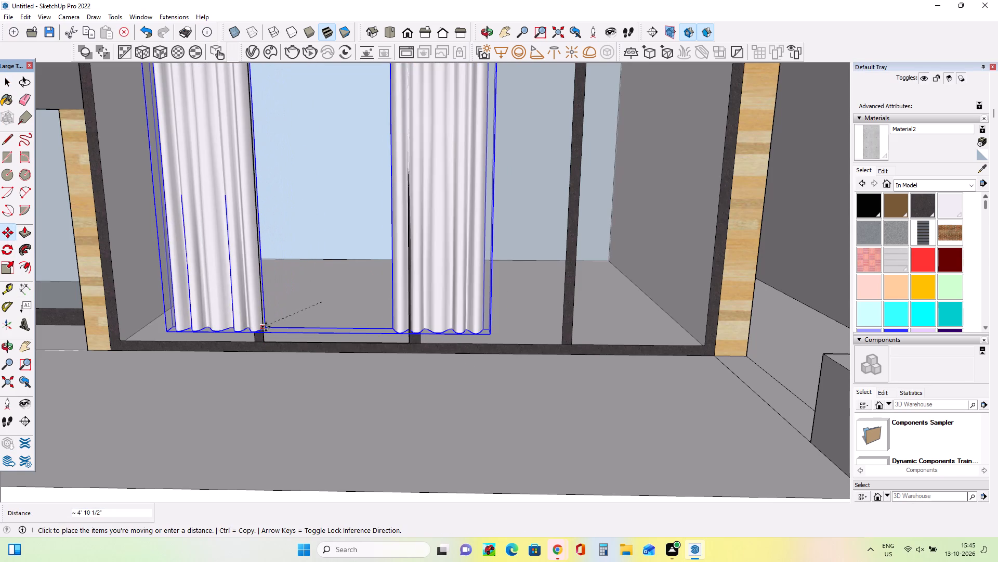
left_click(236, 325)
middle_click_drag(376, 328, 358, 330)
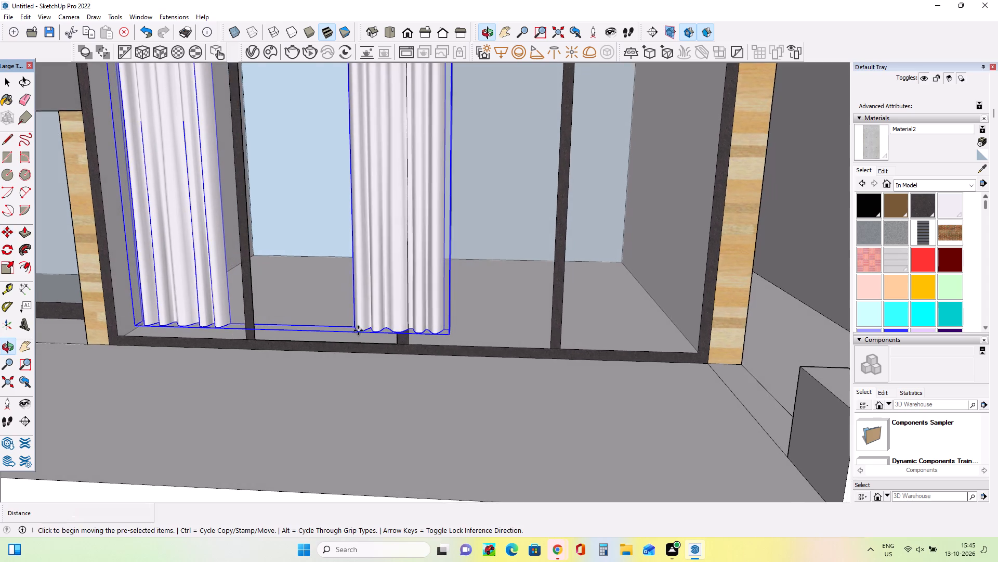
middle_click_drag(428, 330, 267, 336)
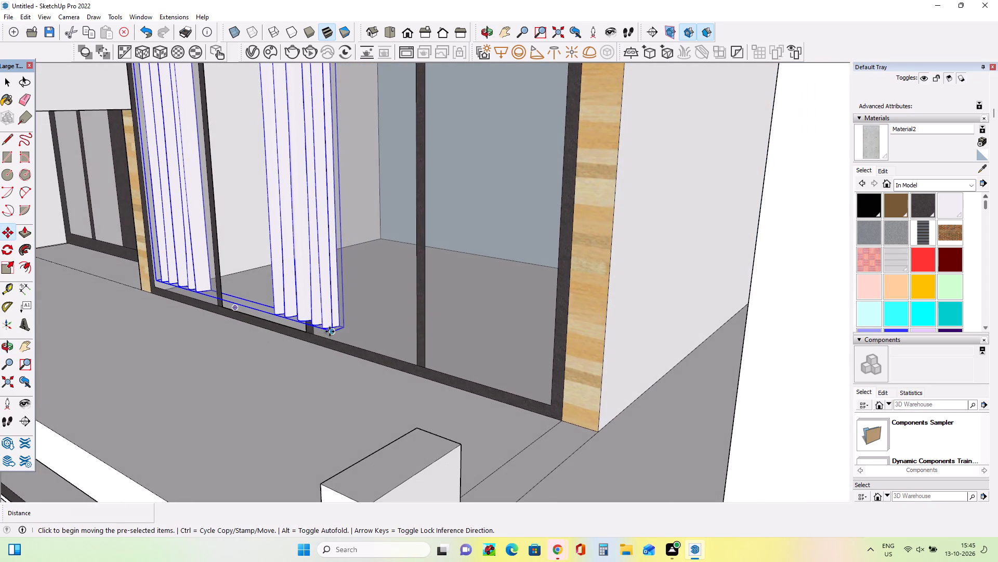
left_click(330, 331)
left_click(341, 324)
middle_click_drag(409, 331, 391, 338)
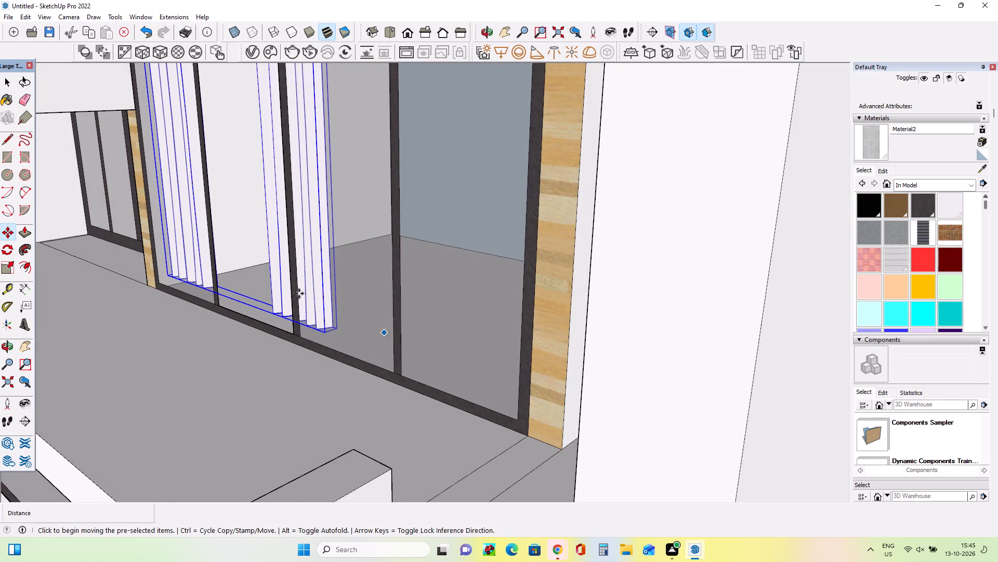
Scale the curtain pair's width by about 1.71 so it reaches the window's right jamb.
left_click(7, 267)
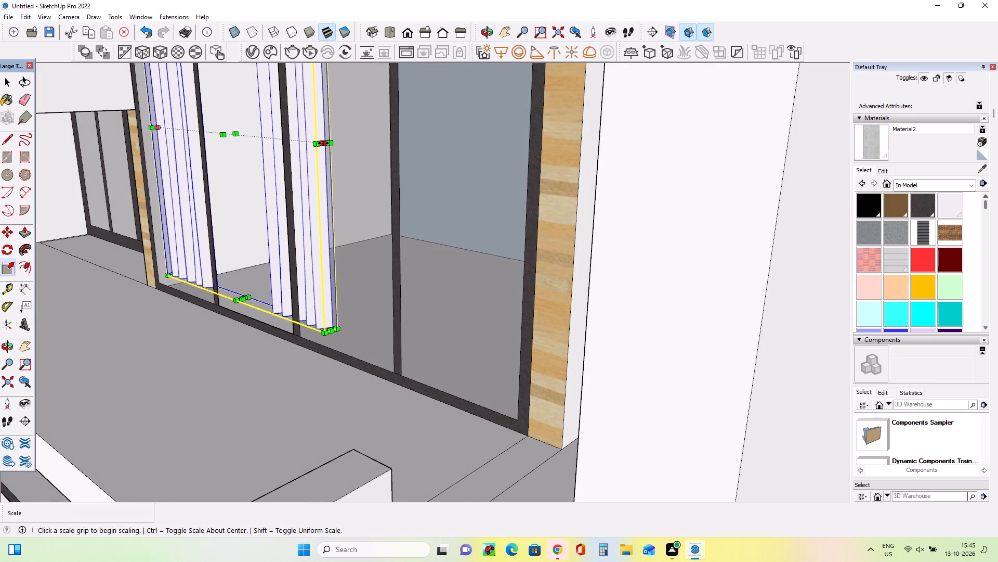
left_click(324, 143)
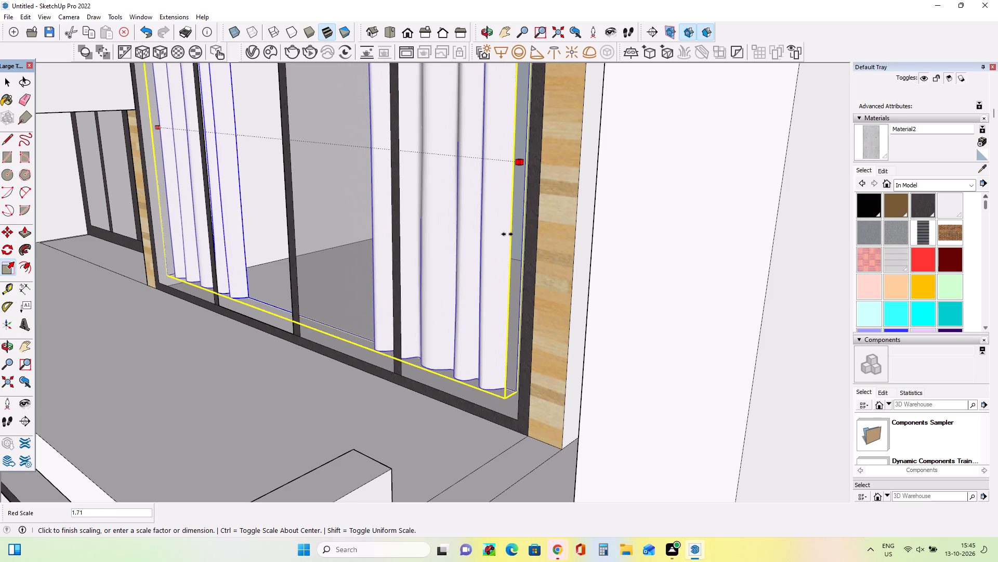
left_click(508, 235)
Scale the curtain pair's height from the top to about 0.93 so it no longer projects above the roof slab.
middle_click_drag(382, 288, 433, 280)
scroll(433, 280, "down", 6)
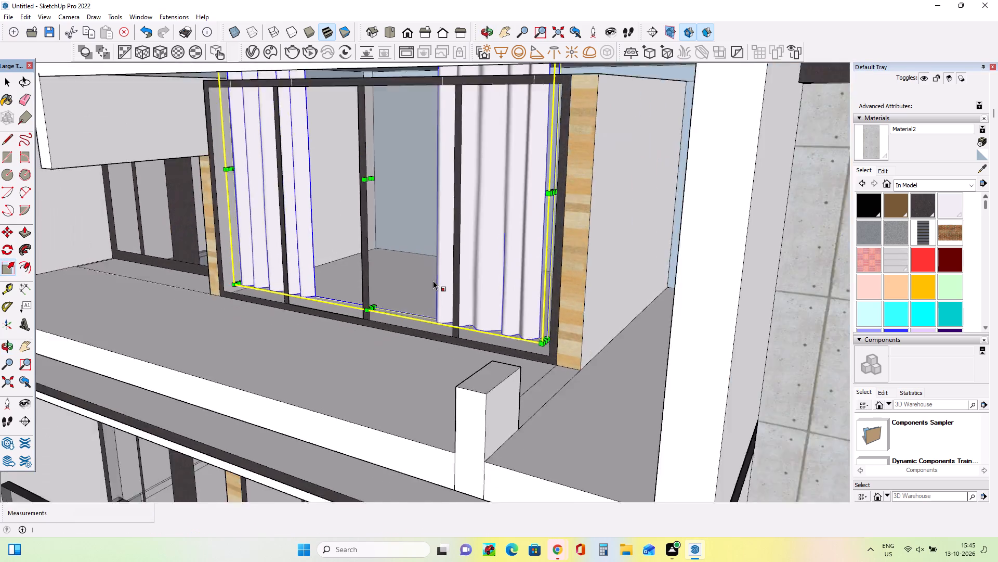
scroll(433, 280, "down", 7)
scroll(404, 174, "up", 3)
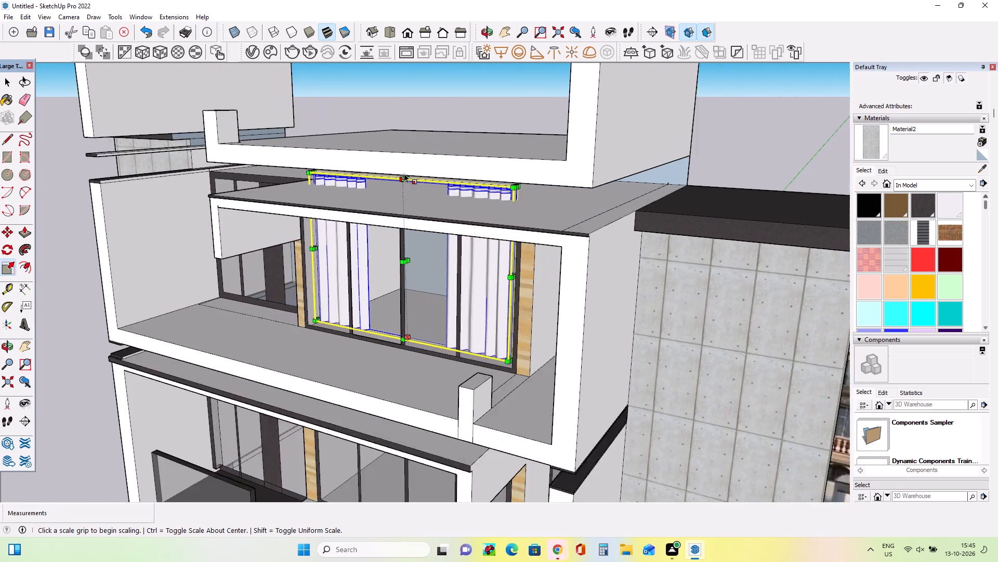
scroll(404, 173, "up", 14)
left_click(410, 172)
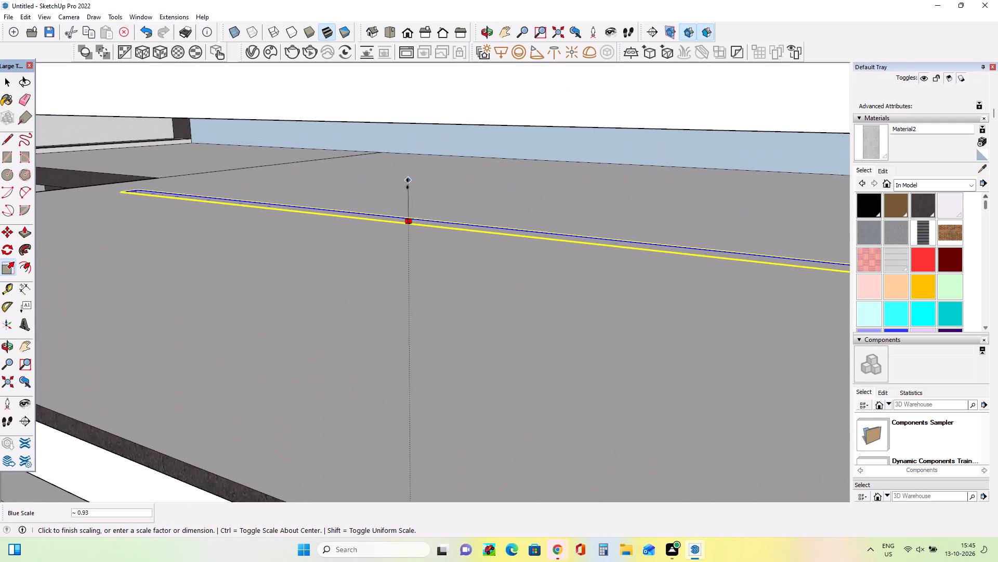
left_click(407, 188)
Examine from the front and below how the scaled curtain pair sits under the slab and behind the window frame.
scroll(411, 229, "down", 13)
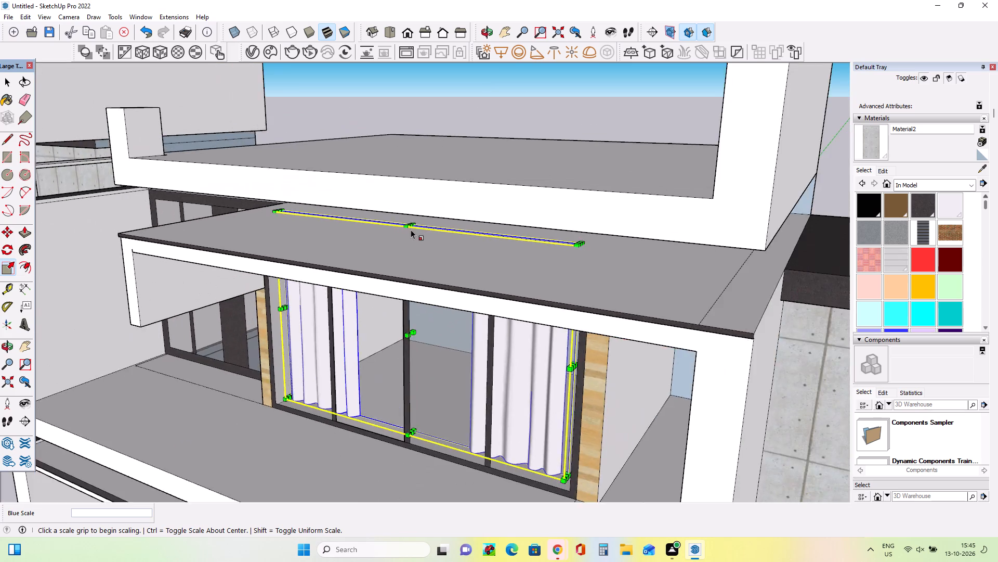
scroll(411, 229, "down", 2)
middle_click_drag(414, 303, 502, 220)
middle_click_drag(466, 274, 467, 274)
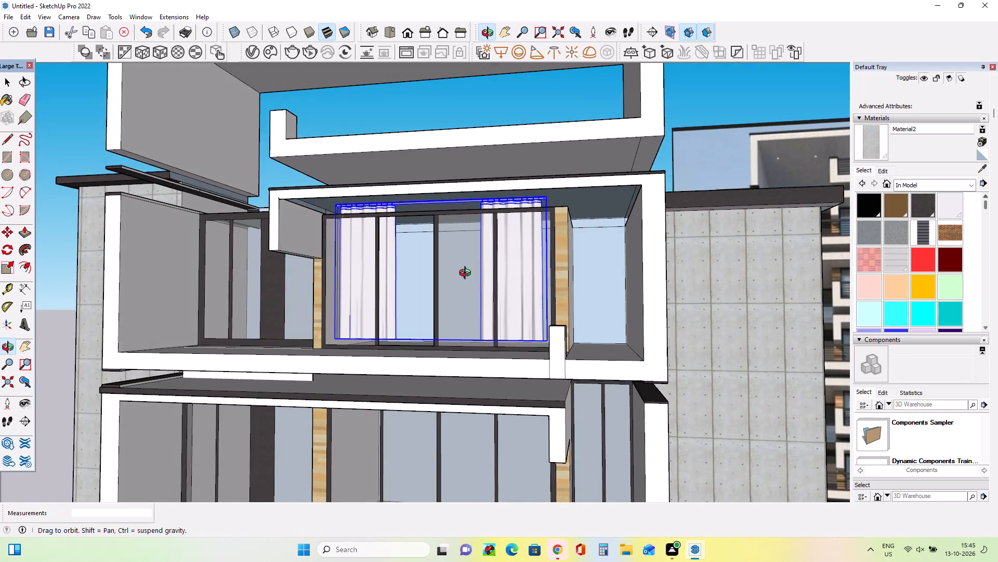
middle_click_drag(467, 274, 504, 270)
left_click(7, 139)
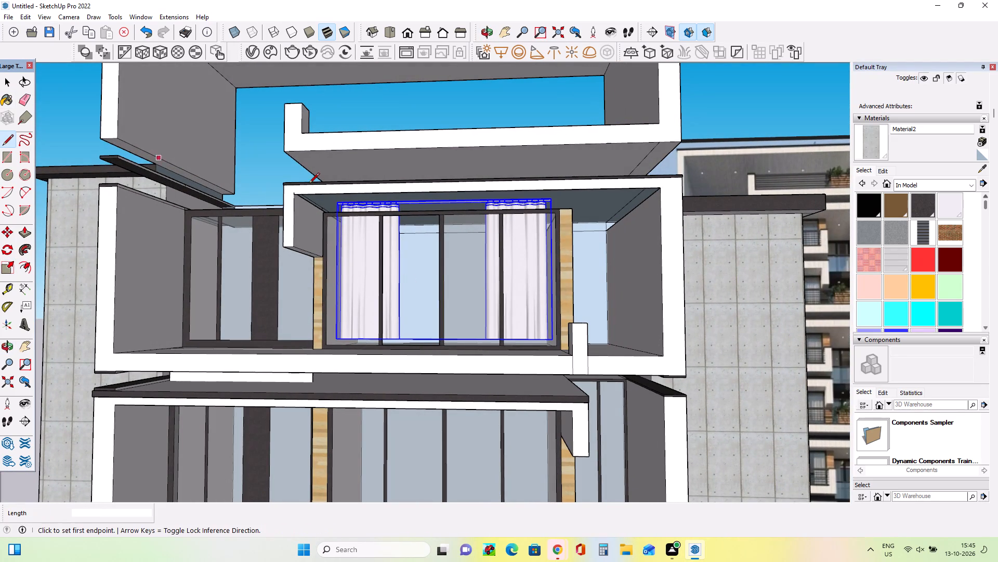
scroll(416, 217, "up", 5)
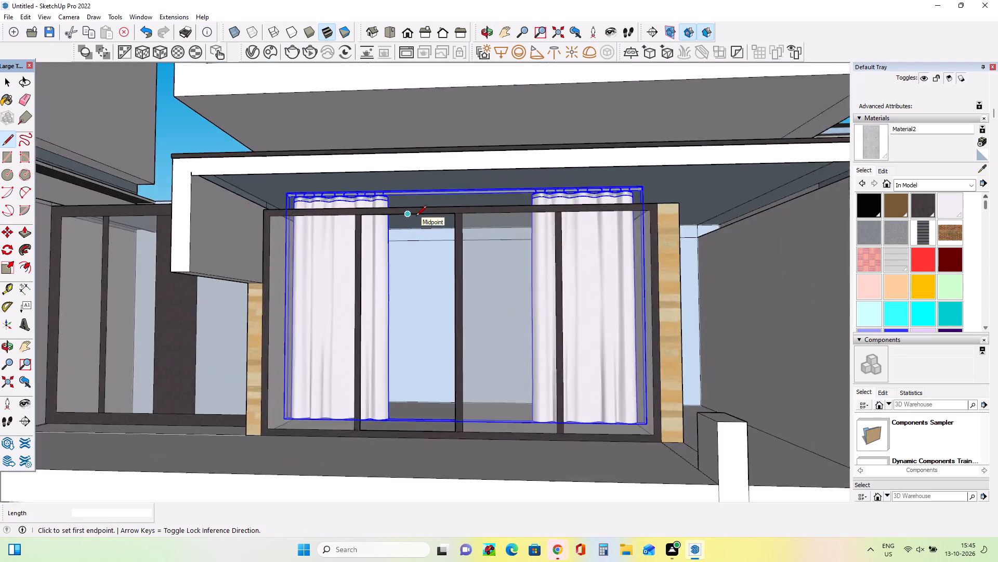
scroll(416, 217, "up", 2)
middle_click_drag(398, 223, 430, 224)
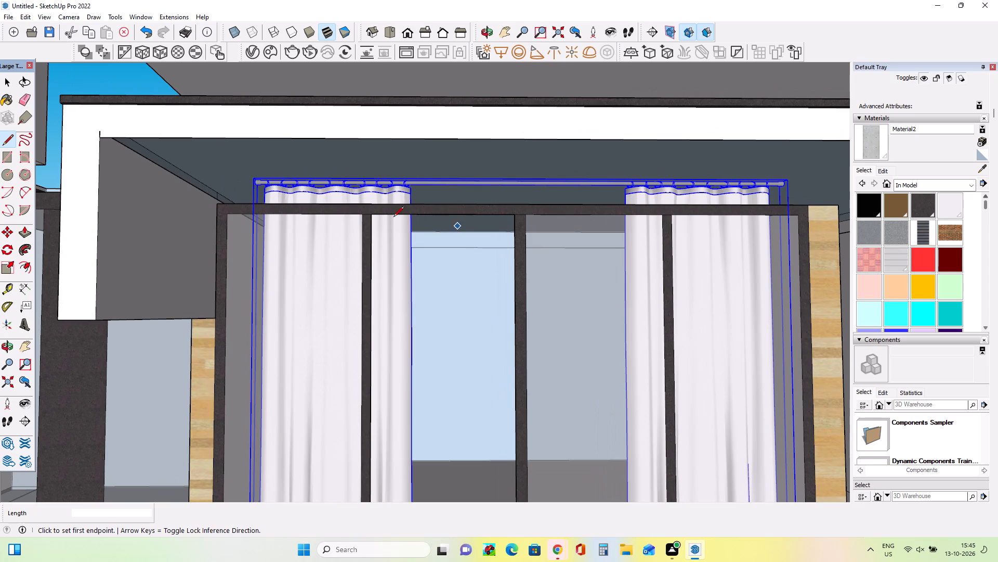
Scale the curtain pair's width by 1.04 toward the window's left jamb.
left_click(3, 266)
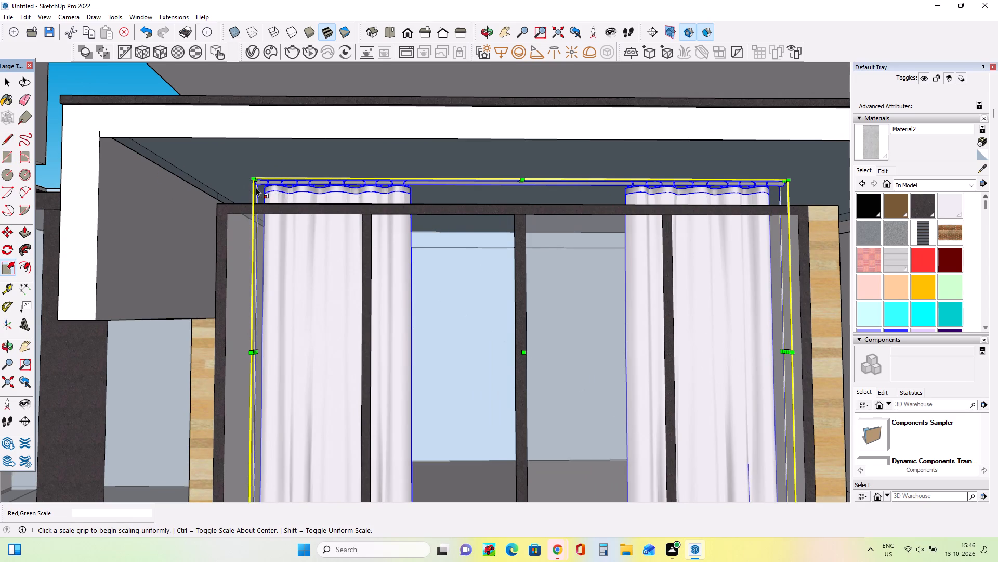
left_click(259, 351)
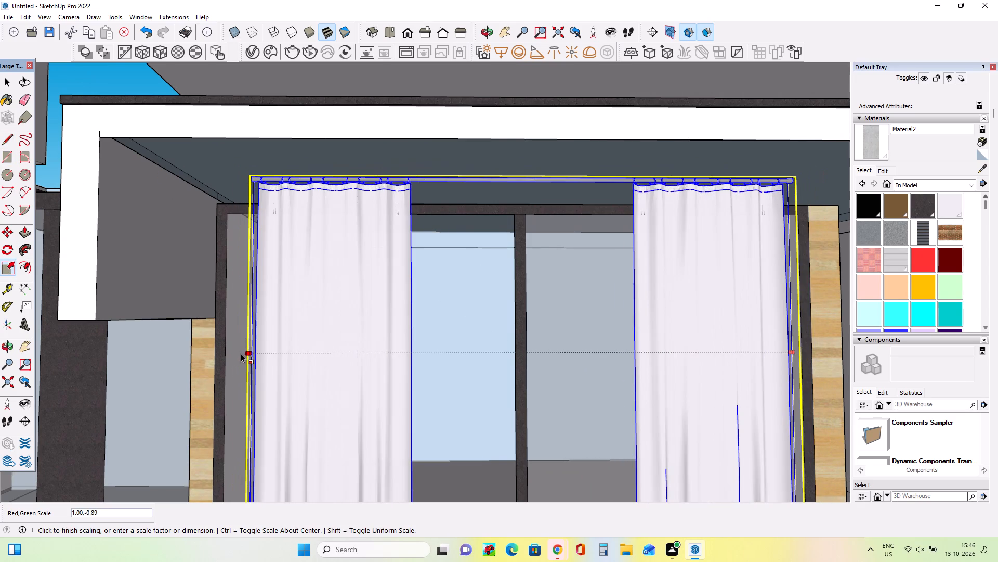
key("grave")
middle_click(264, 353)
middle_click_drag(254, 355, 225, 355)
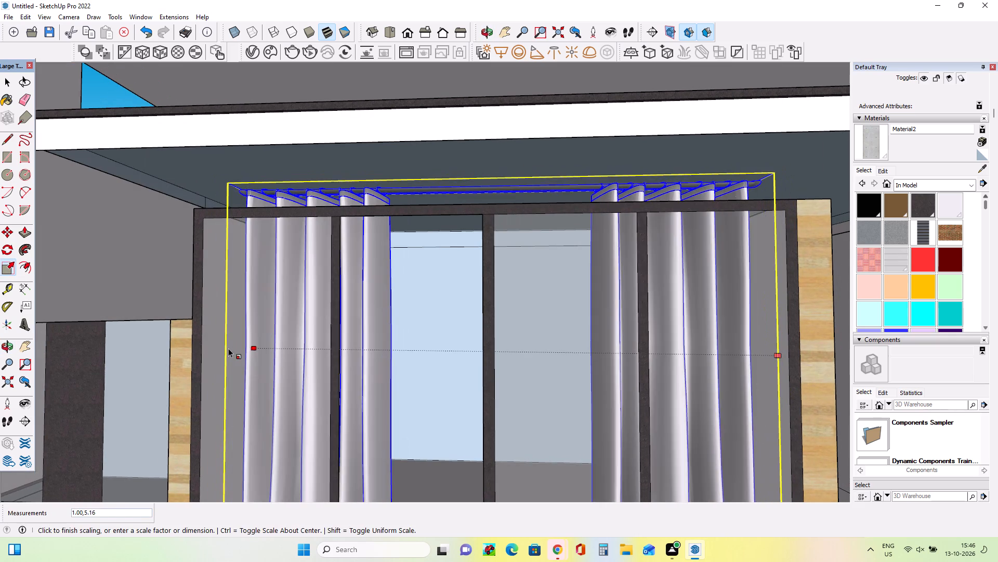
key("Escape")
left_click(232, 350)
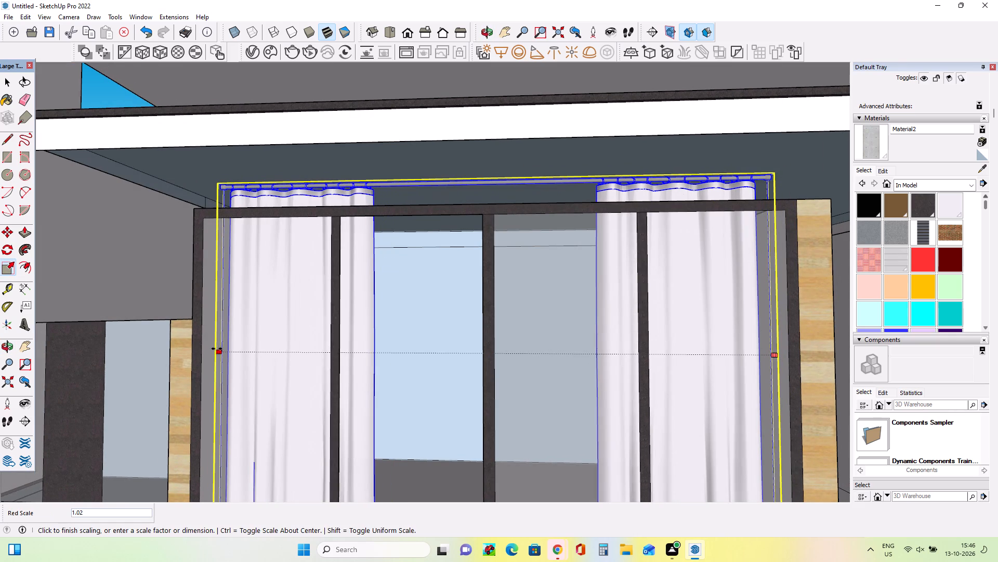
left_click(211, 349)
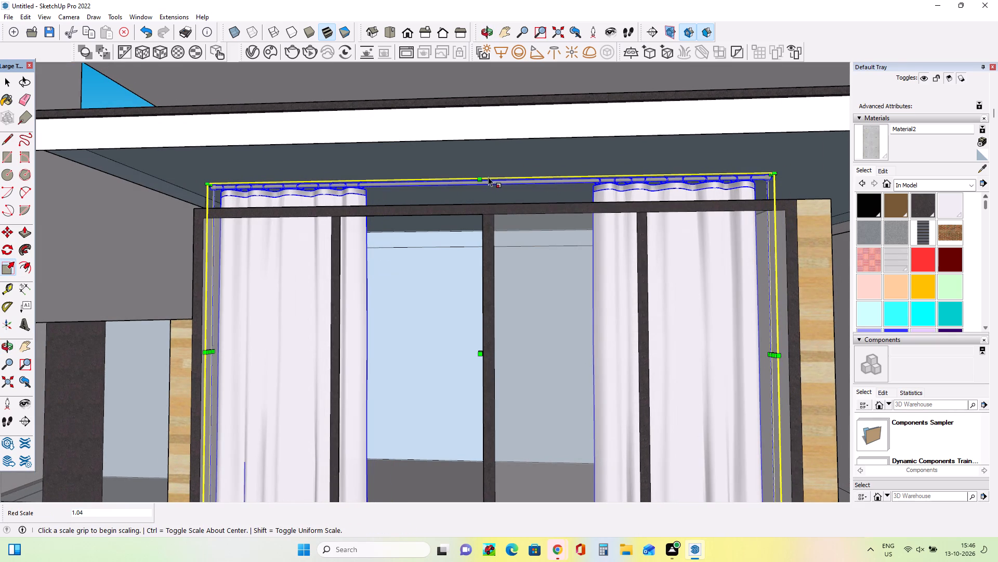
Scale the curtain pair from its top edge by -1.00, 1.00 in depth and height.
left_click(482, 178)
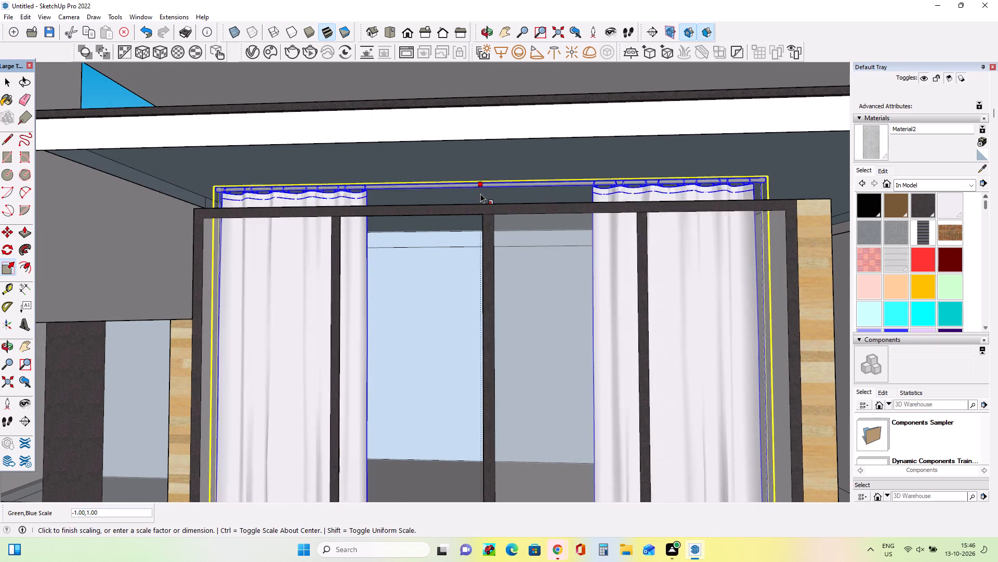
left_click(480, 194)
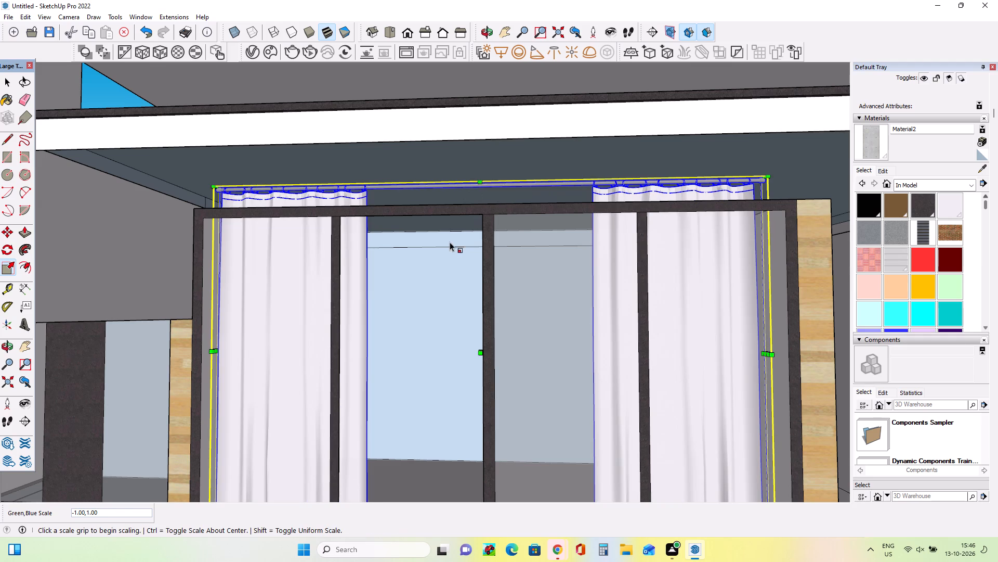
Examine the curtain pair's fit within the window frame, especially along its top edge, from the front and below.
scroll(386, 240, "down", 3)
middle_click_drag(424, 263, 428, 279)
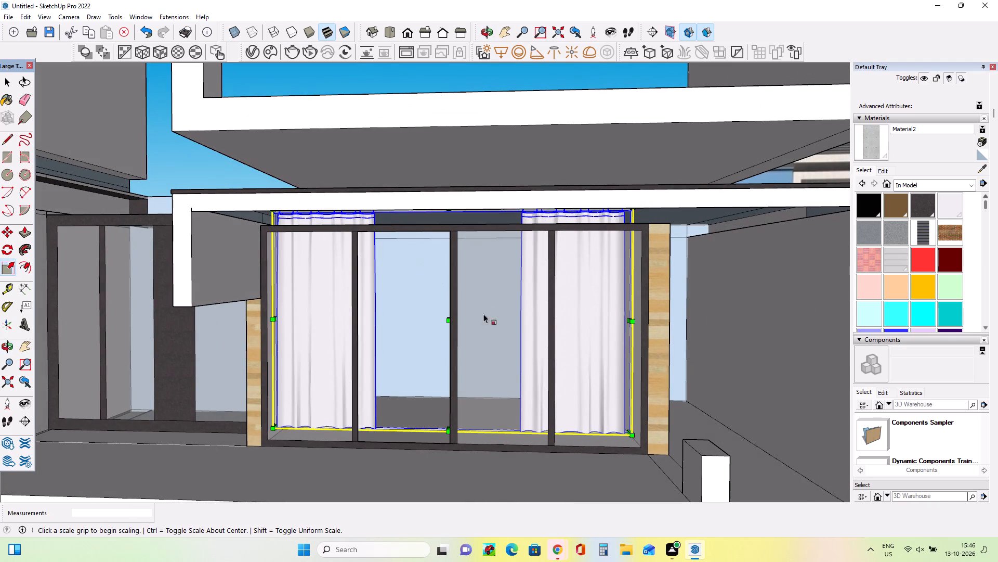
middle_click_drag(465, 329, 406, 346)
middle_click(406, 346)
middle_click_drag(406, 361, 455, 286)
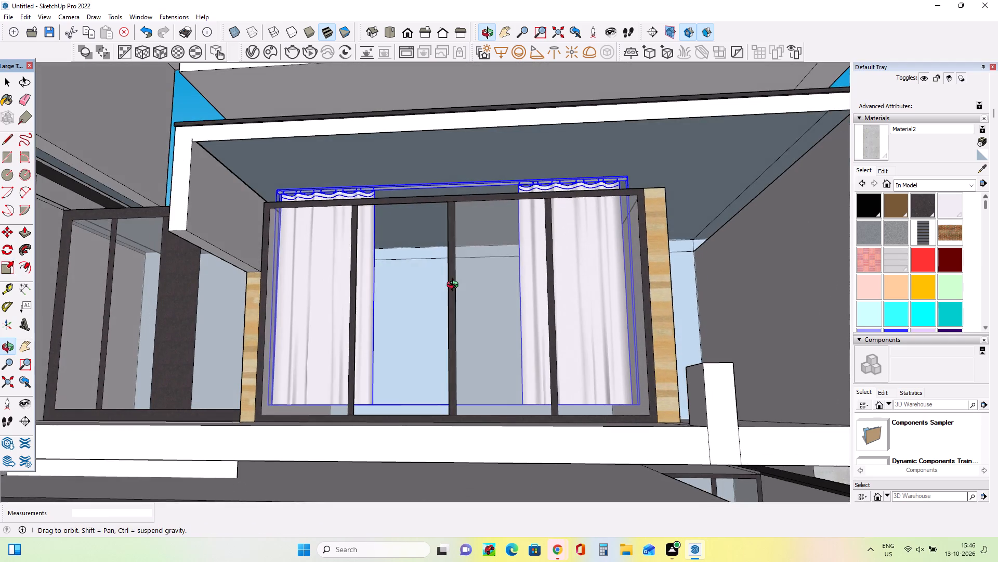
middle_click_drag(455, 286, 456, 289)
scroll(421, 185, "up", 3)
middle_click_drag(425, 193, 429, 199)
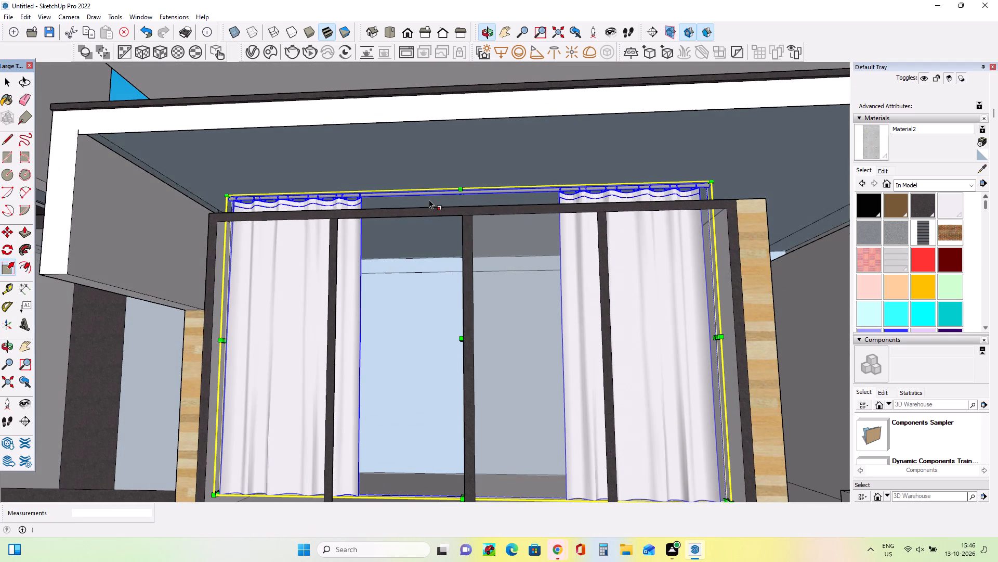
scroll(426, 202, "down", 3)
middle_click(425, 202)
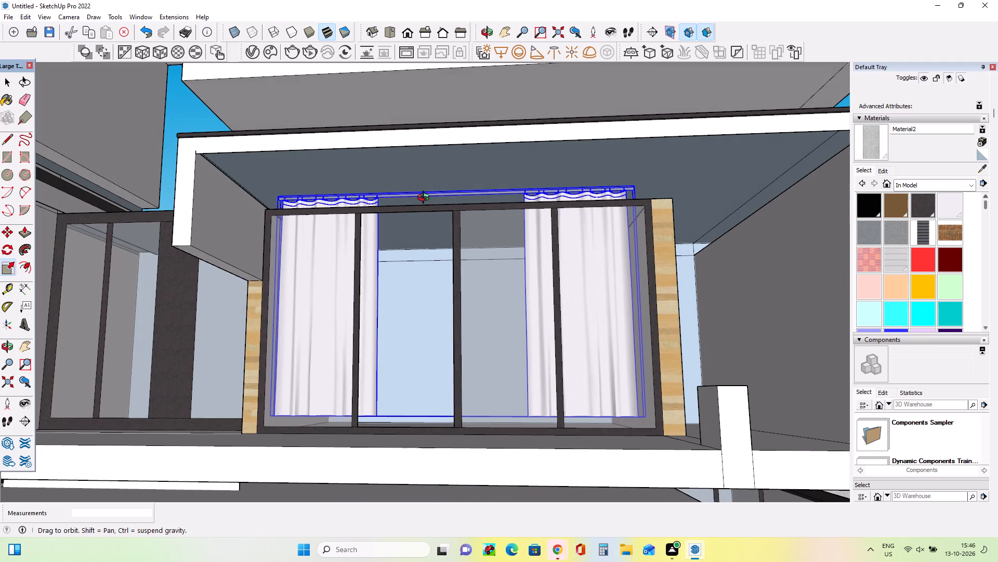
scroll(383, 203, "up", 2)
middle_click_drag(385, 207, 389, 212)
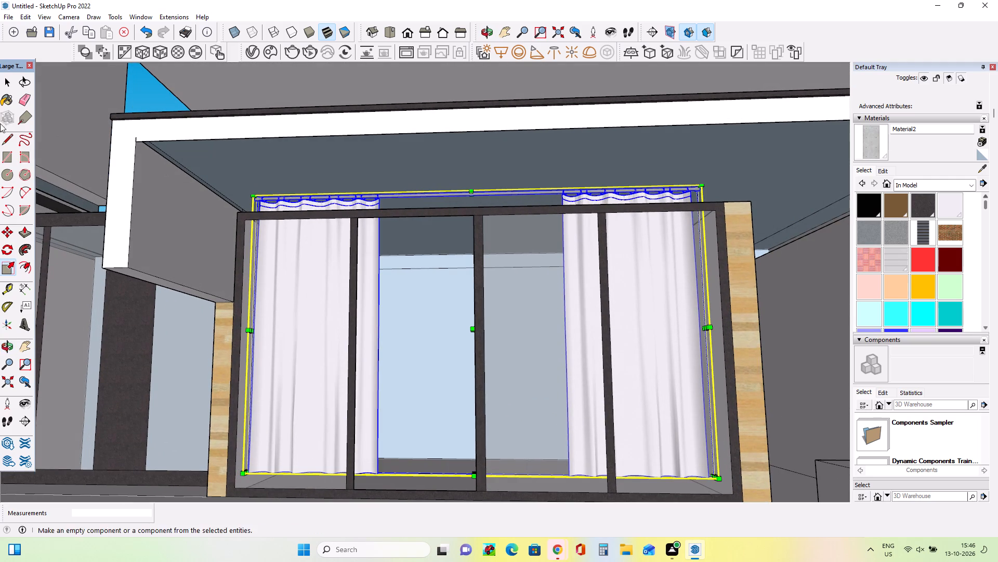
Draw a rectangle of about 8' 3 7/16" by 3' 7 3/4" filling the open second bay of the window frame.
left_click(6, 161)
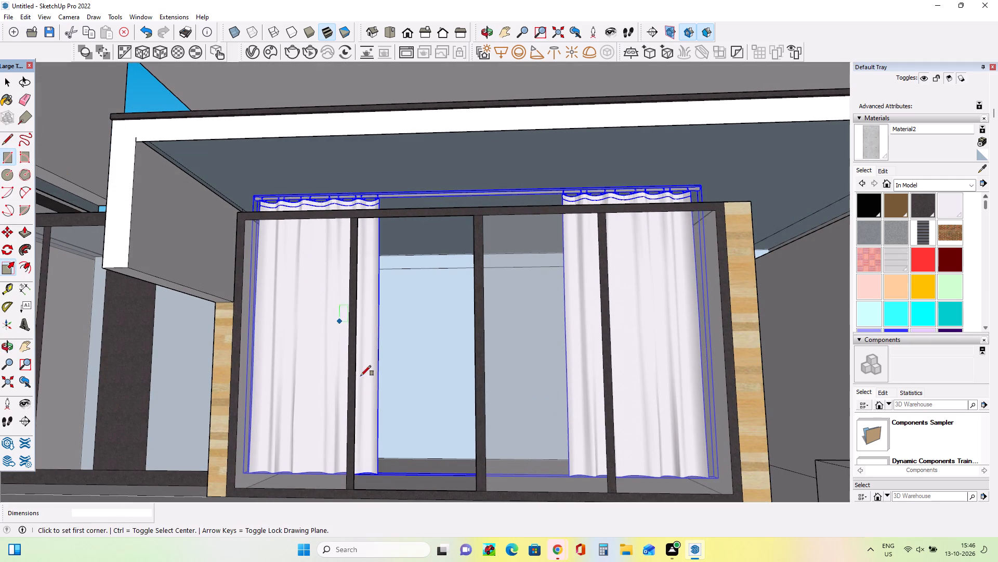
left_click(354, 492)
left_click(474, 217)
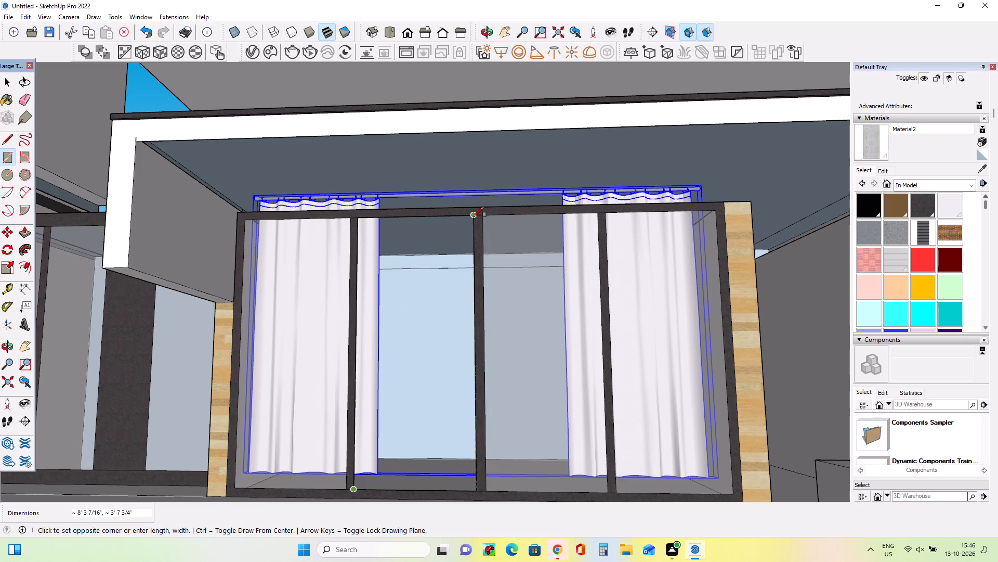
Paint the new pane in the window's second bay with Translucent Glass Gray.
scroll(882, 259, "down", 7)
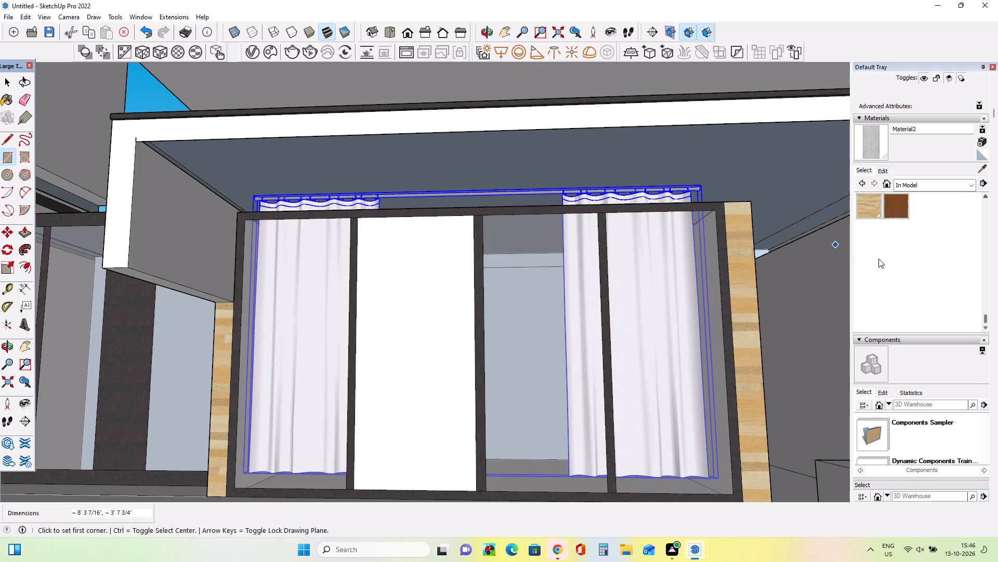
scroll(877, 256, "up", 2)
left_click(865, 280)
left_click(418, 302)
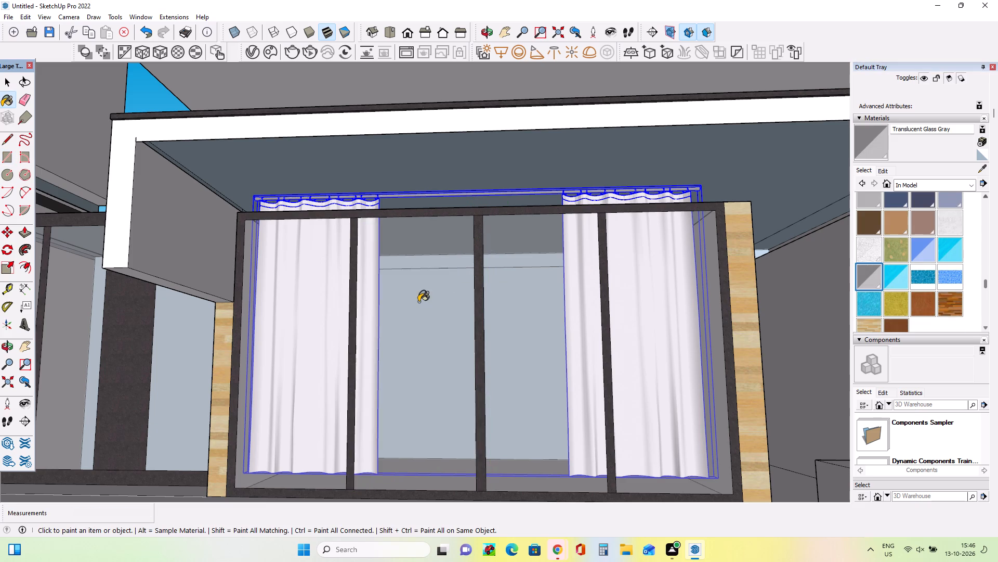
Copy the curtain pair about 12' 3 3/16" straight down to the top corner of the window frame one floor below.
middle_click_drag(432, 301, 442, 306)
scroll(442, 306, "down", 12)
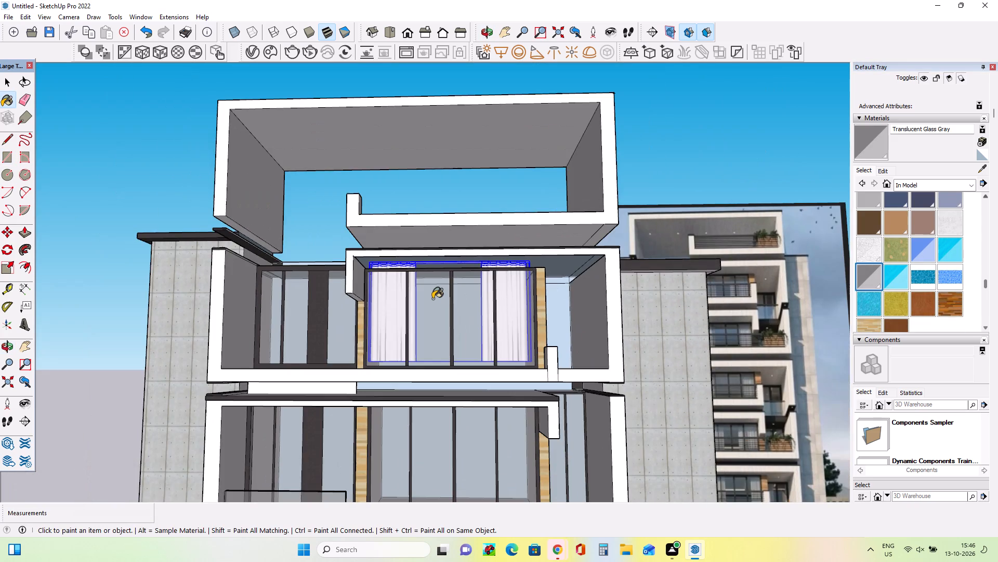
scroll(396, 275, "up", 12)
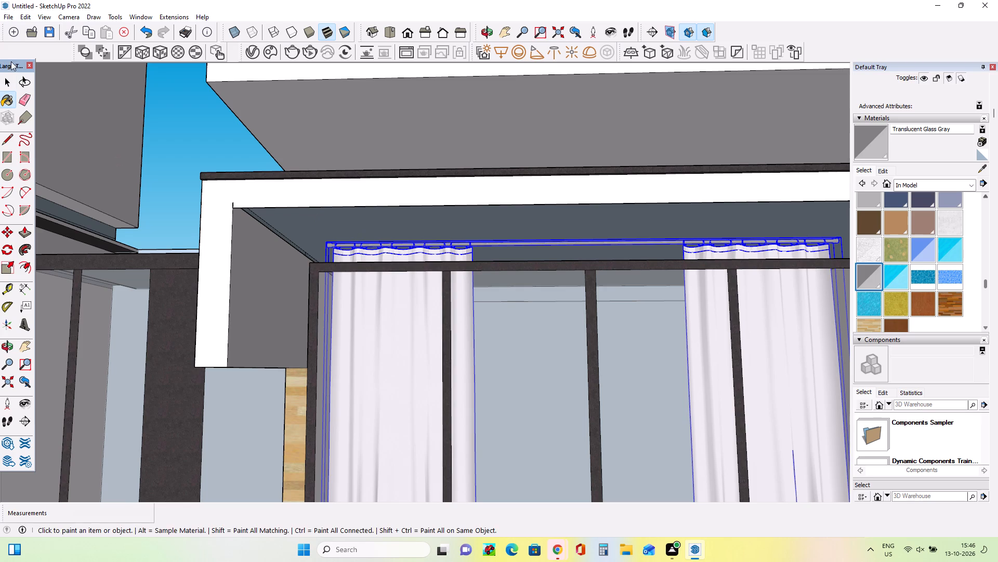
left_click(5, 232)
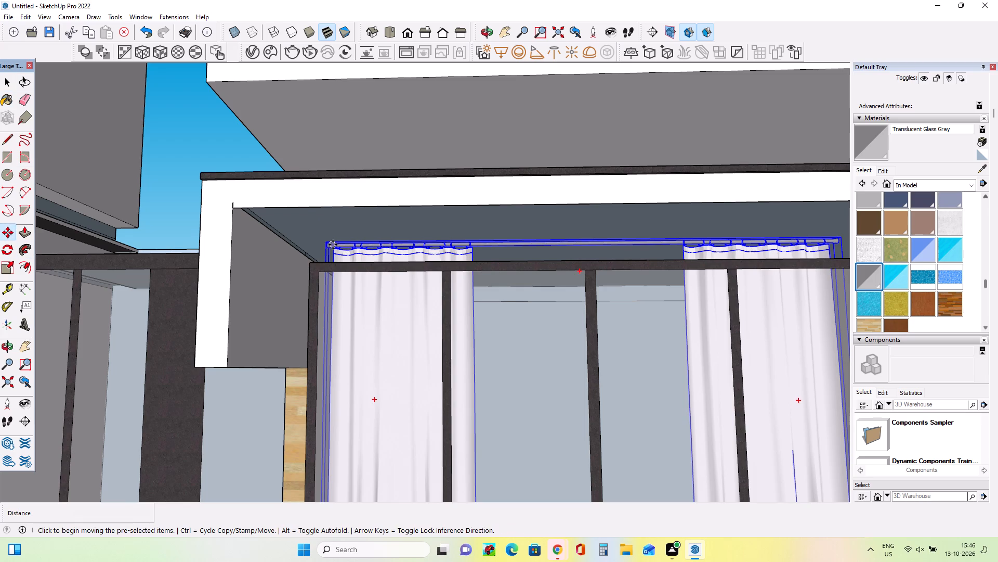
left_click(324, 246)
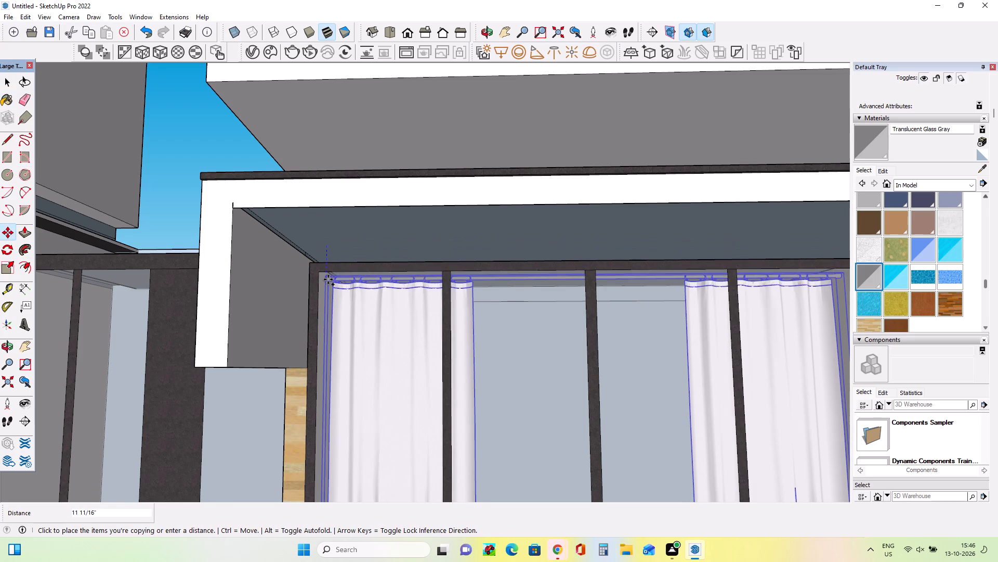
scroll(329, 281, "down", 10)
scroll(330, 282, "up", 1)
scroll(330, 282, "down", 8)
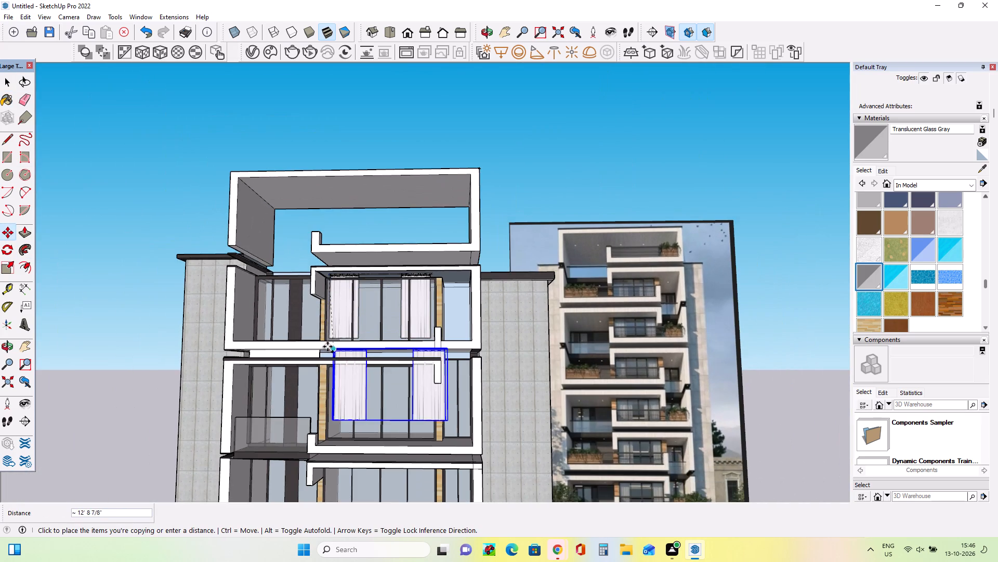
scroll(323, 355, "up", 8)
middle_click_drag(331, 384, 331, 354)
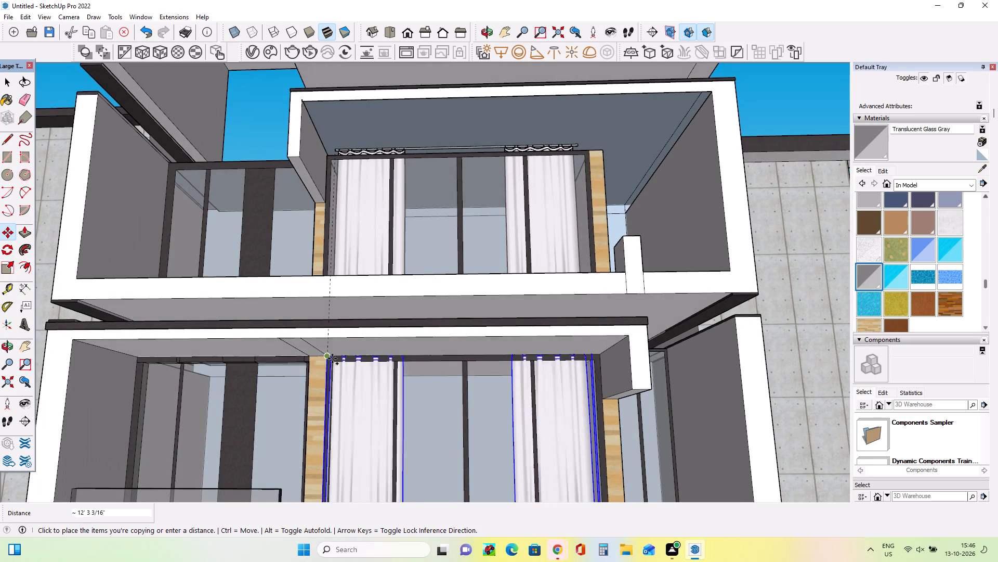
left_click(335, 357)
Scale the copied curtain pair from its bottom edge by -1.00, about 1.10 in depth and height to reach the frame's bottom.
scroll(467, 349, "down", 6)
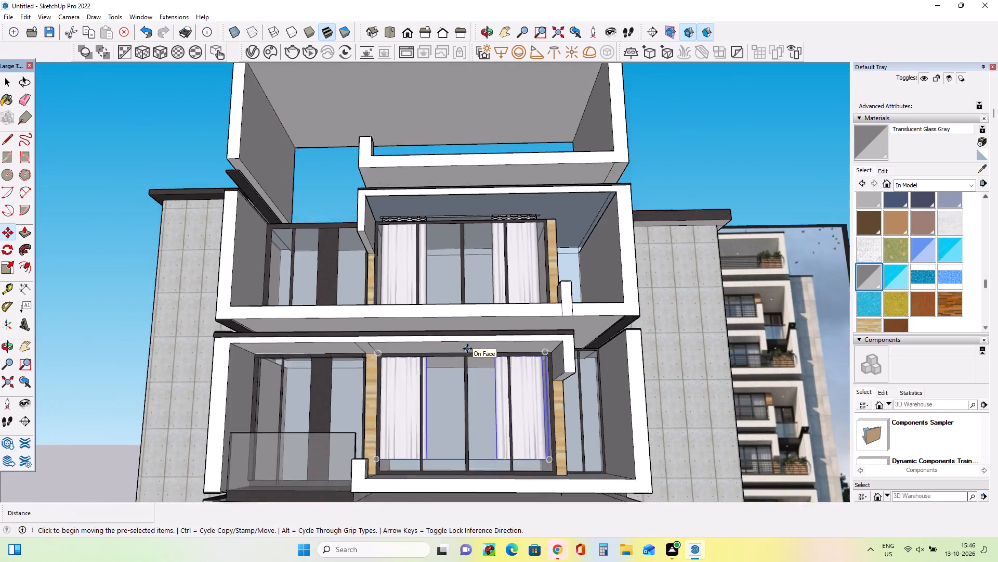
scroll(467, 349, "down", 2)
scroll(459, 440, "up", 8)
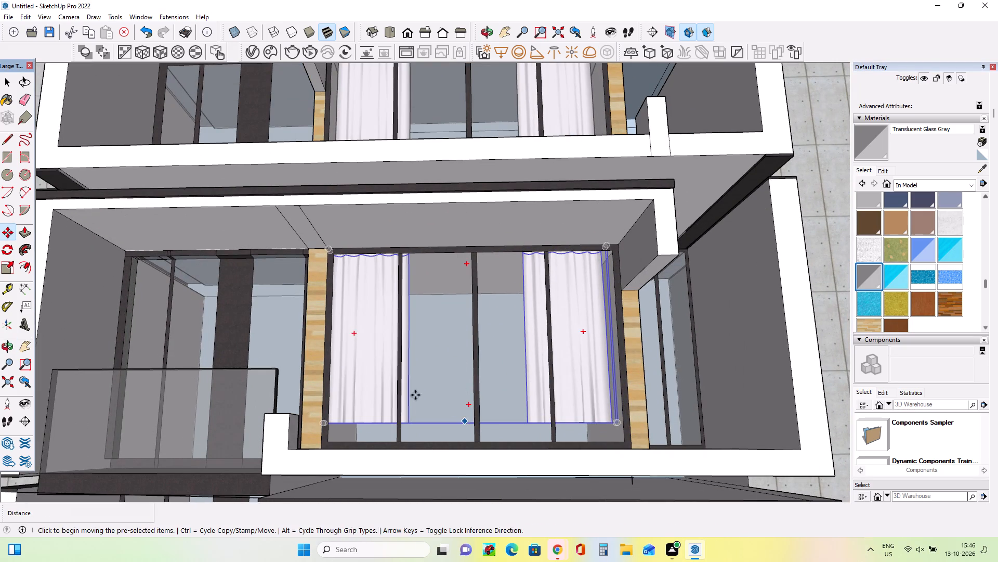
left_click(4, 265)
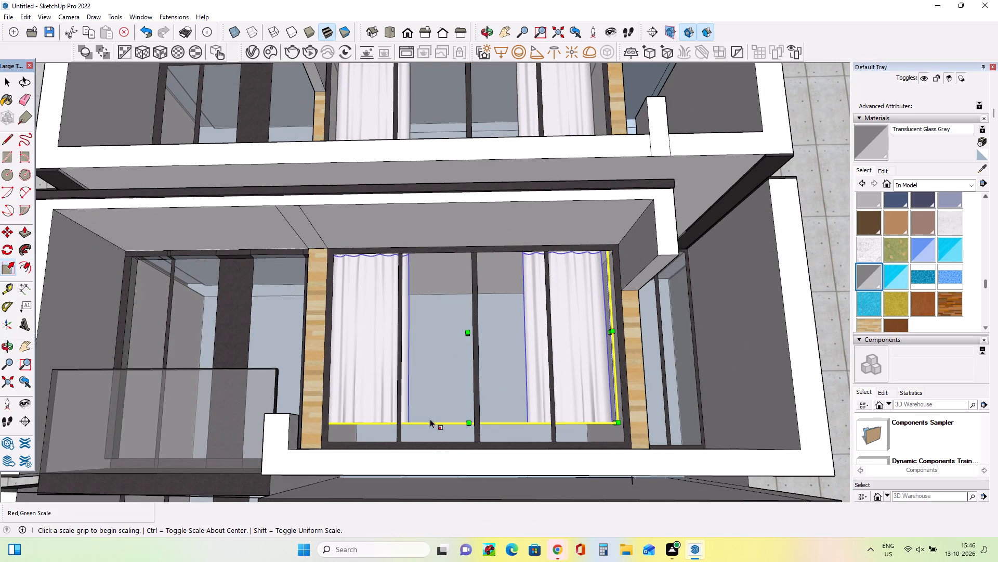
middle_click_drag(459, 424, 562, 426)
left_click(472, 425)
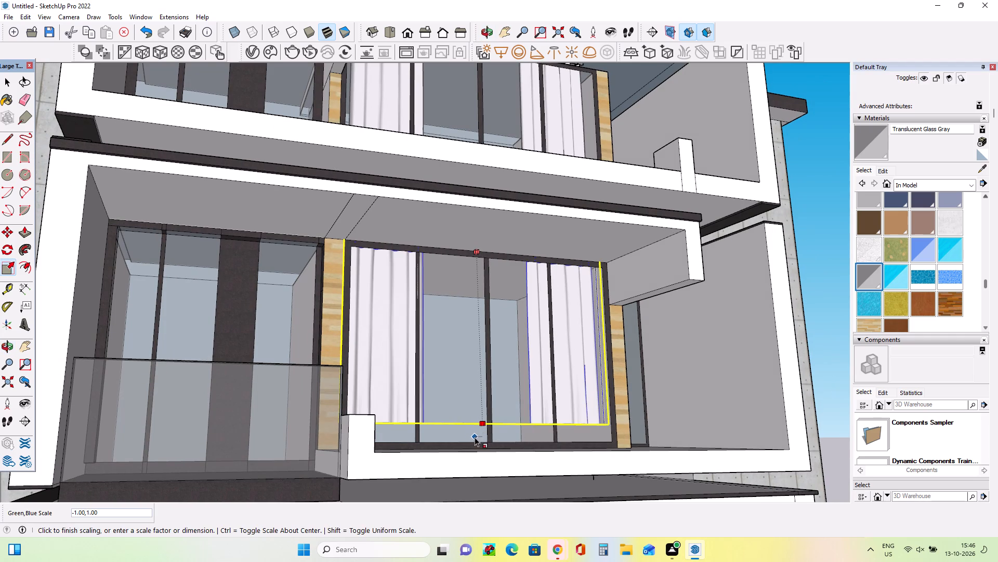
left_click(452, 442)
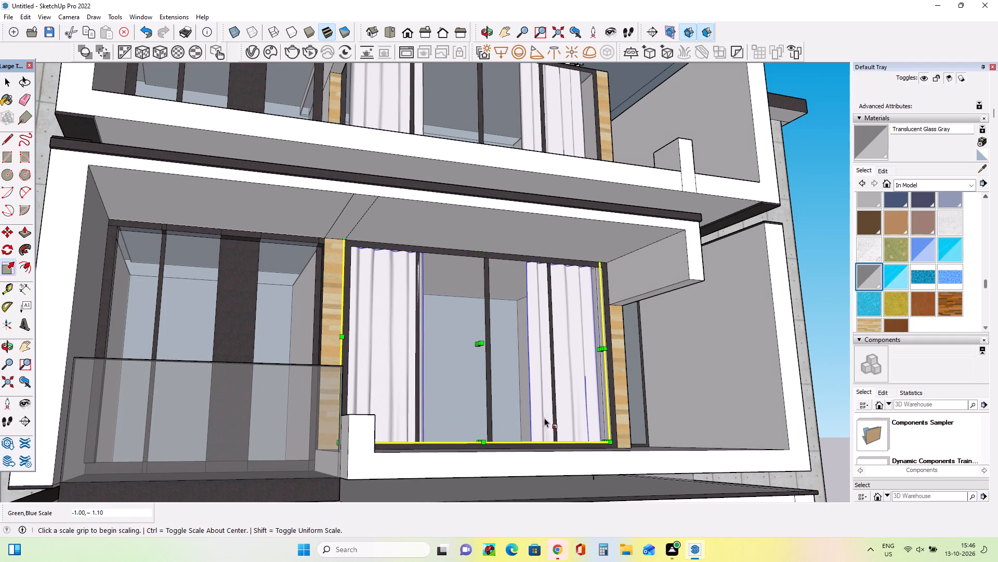
Copy the uppermost curtain pair about 24' 11 3/16" down into the window frame two floors below.
middle_click_drag(545, 417, 471, 430)
scroll(443, 392, "down", 10)
scroll(443, 392, "up", 1)
scroll(443, 392, "down", 5)
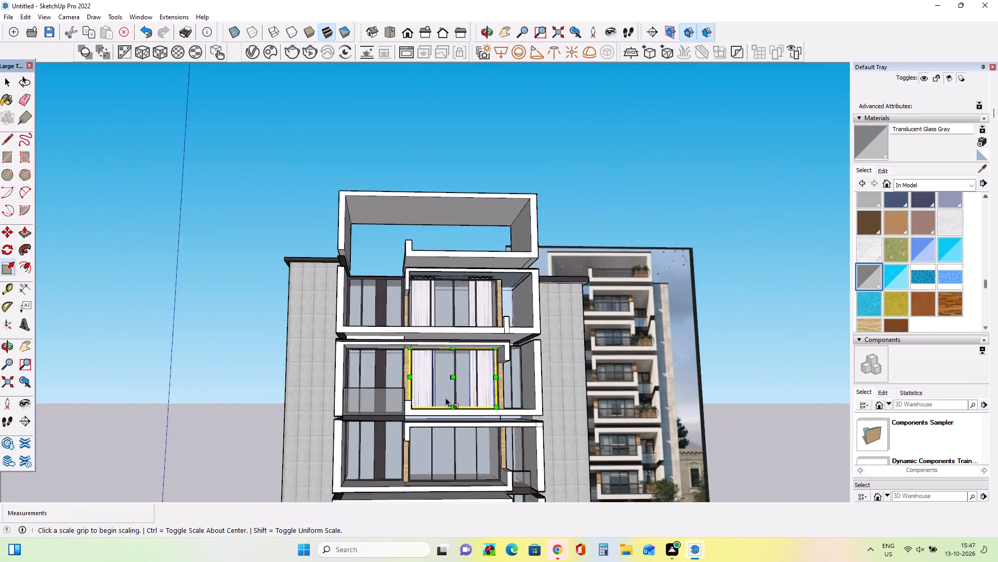
scroll(454, 419, "down", 4)
scroll(454, 488, "up", 10)
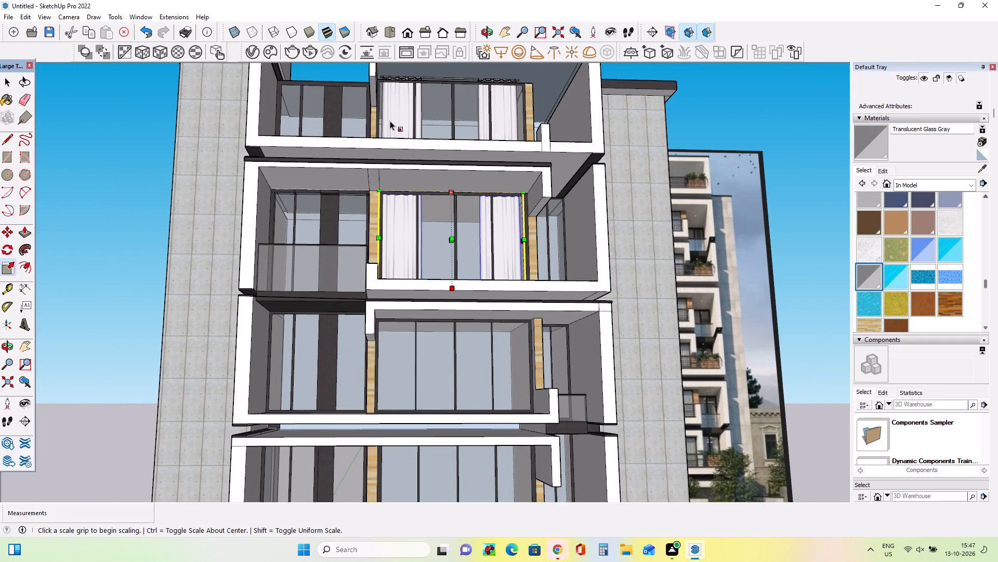
scroll(393, 131, "down", 1)
left_click(7, 84)
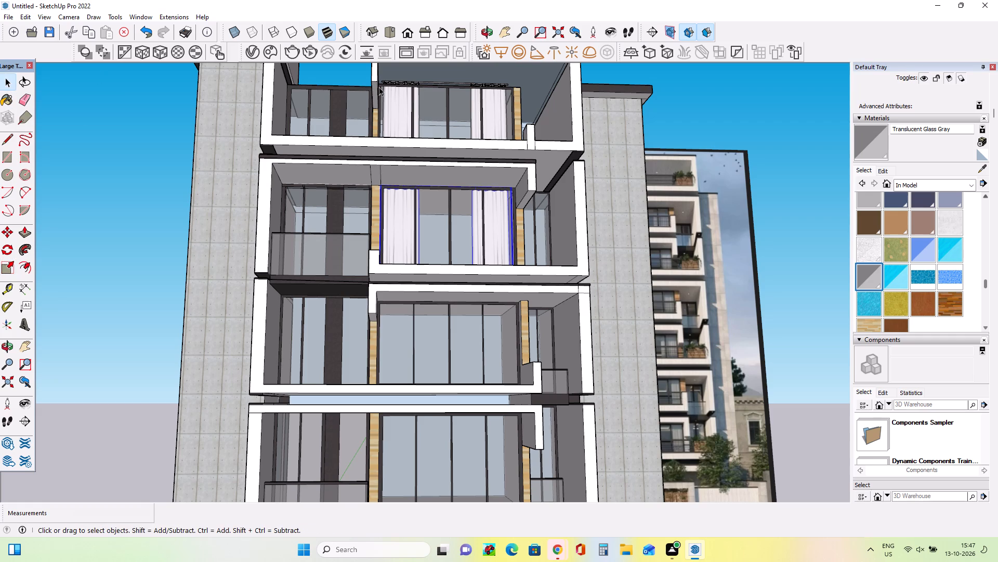
left_click(387, 82)
left_click(5, 233)
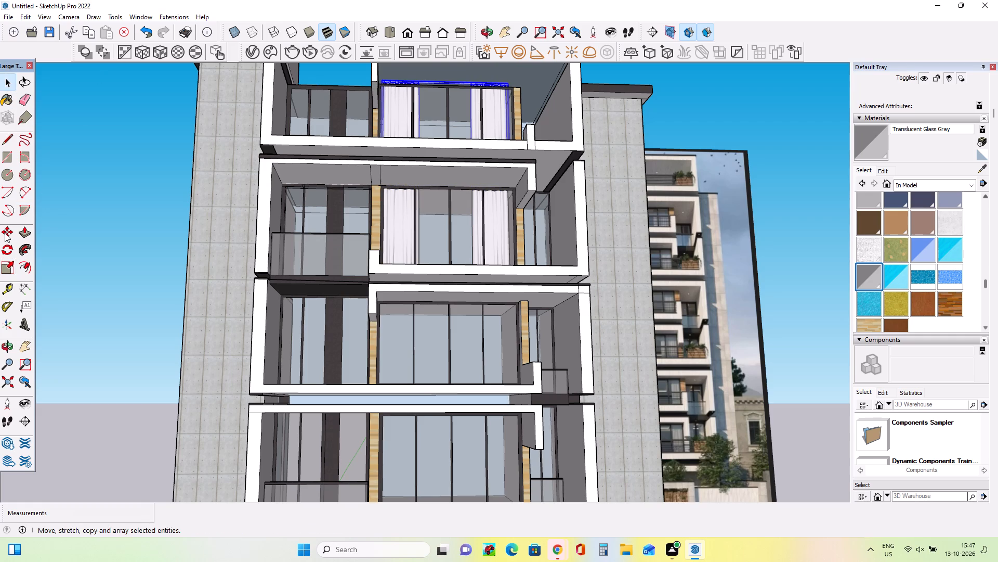
left_click(385, 80)
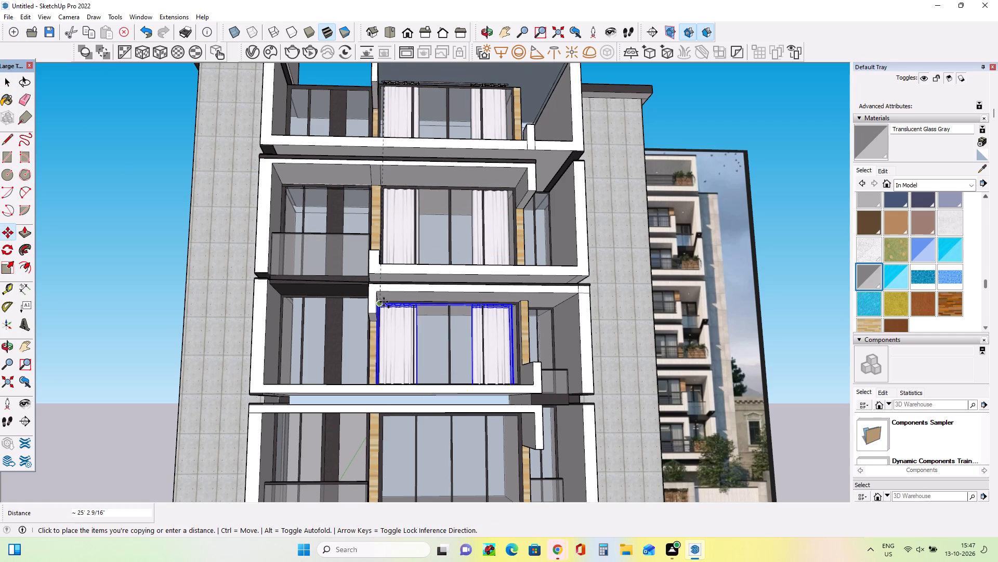
scroll(384, 302, "up", 8)
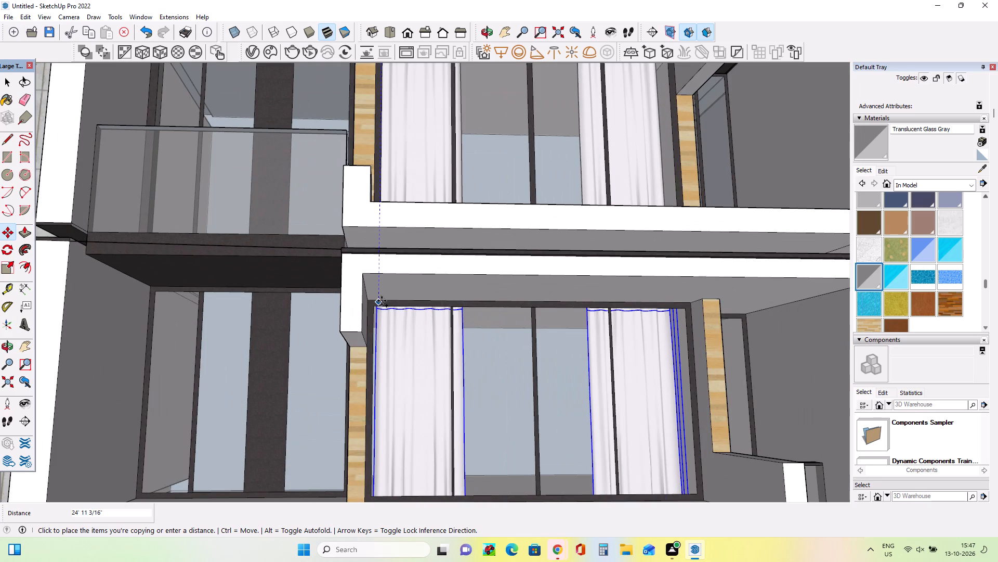
left_click(380, 301)
Copy that curtain pair about 11' 6 7/16" down into the next floor's window frame.
scroll(412, 303, "down", 7)
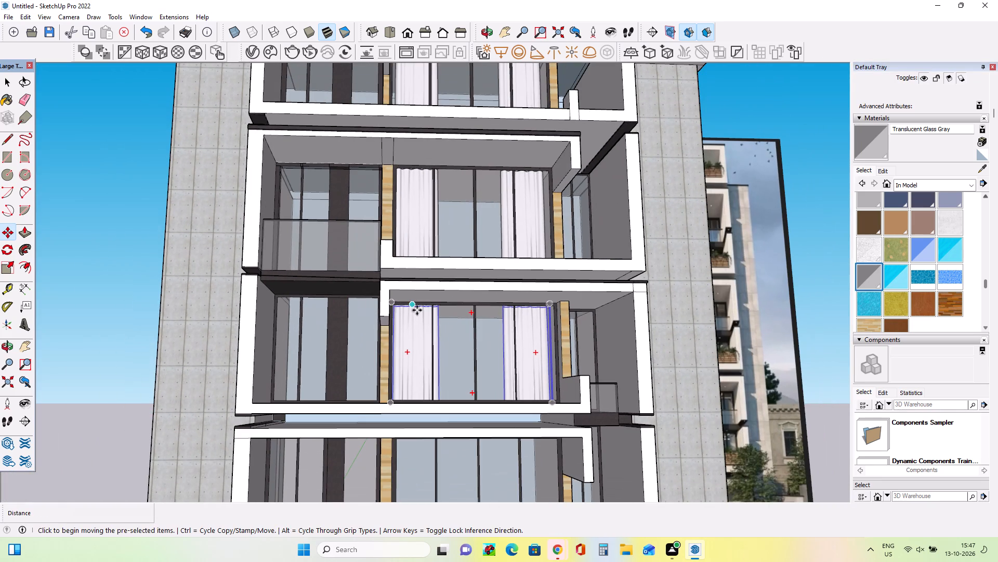
left_click(397, 306)
scroll(400, 377, "down", 8)
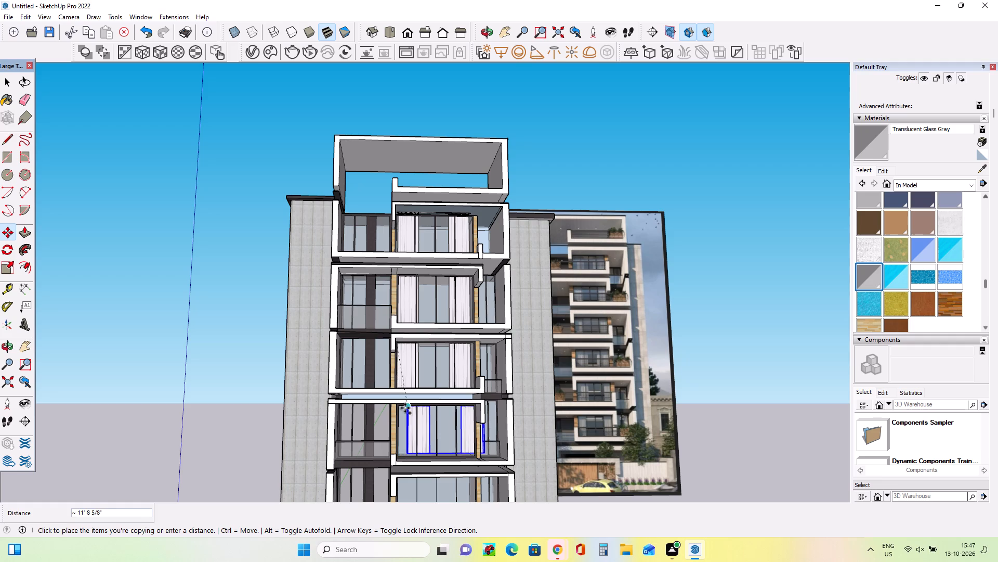
left_click(403, 408)
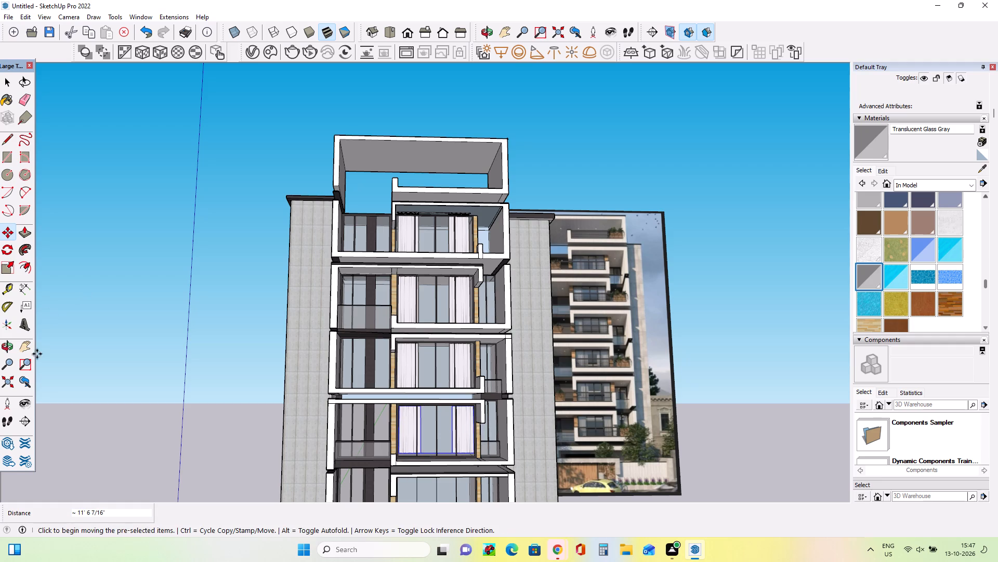
Copy the newest curtain pair about 12' 3 15/16" down into the window frame on the next floor below.
left_click(33, 352)
left_click_drag(286, 357, 272, 200)
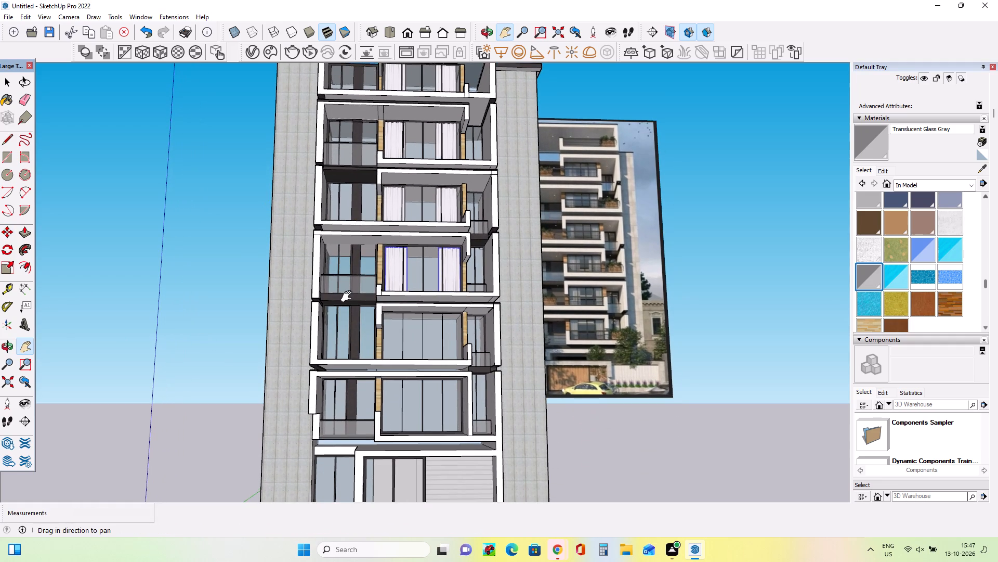
left_click_drag(349, 297, 349, 290)
scroll(238, 296, "up", 2)
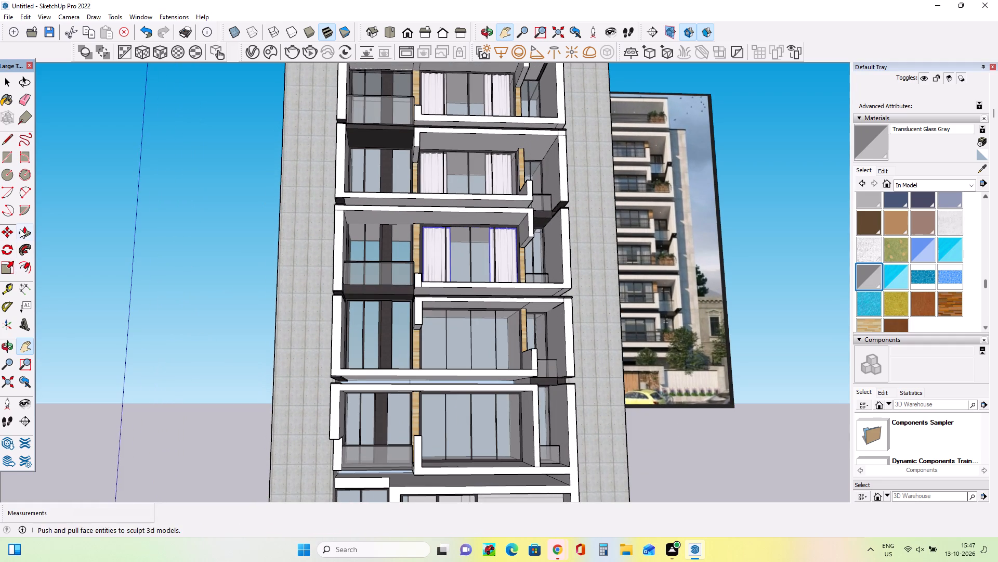
left_click(2, 233)
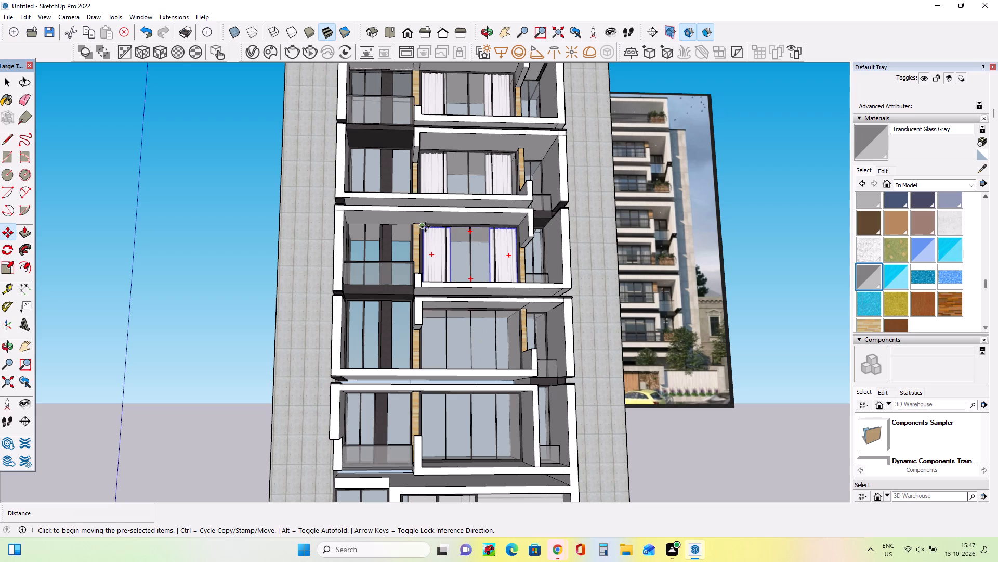
left_click(425, 227)
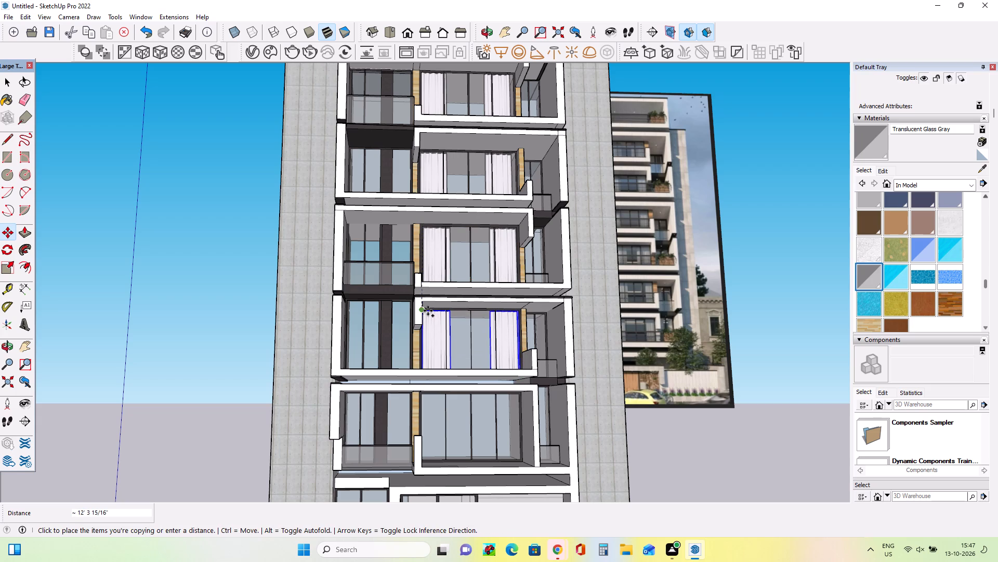
left_click(428, 311)
Copy that curtain pair about 10' 7 15/16" down to the lowest balcony floor's window.
middle_click_drag(496, 347, 401, 412)
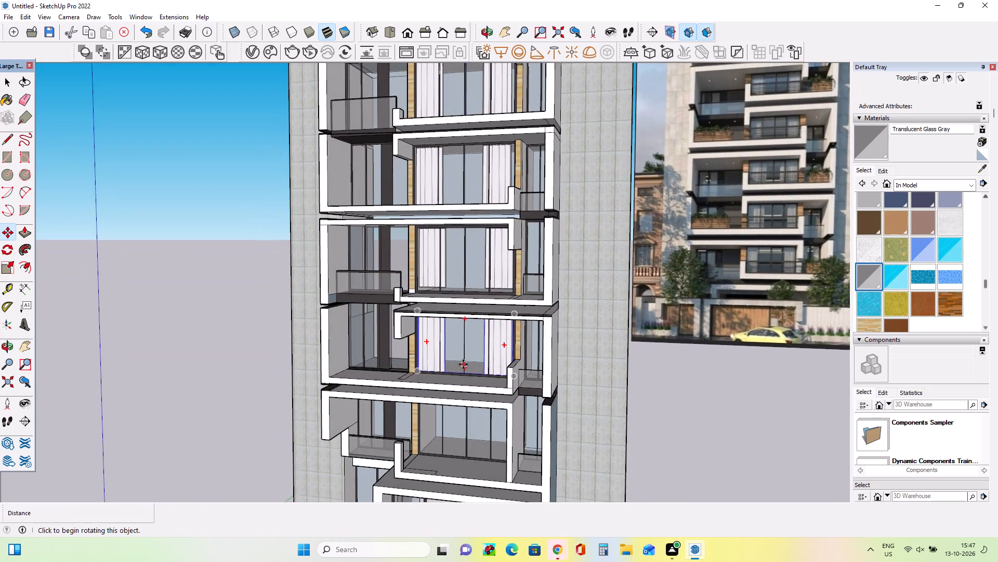
scroll(463, 364, "up", 12)
middle_click_drag(453, 387, 540, 356)
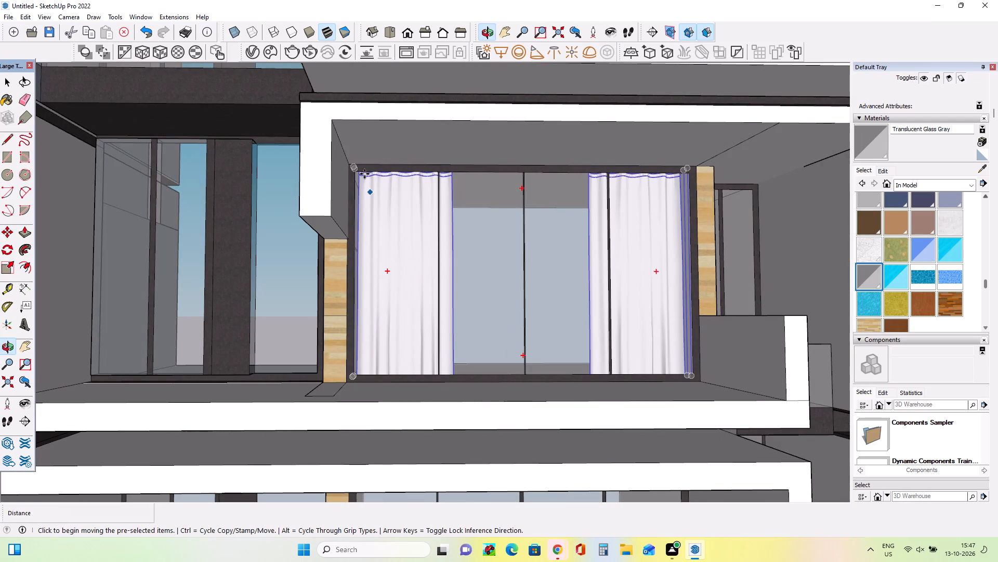
left_click(360, 170)
scroll(349, 231, "down", 2)
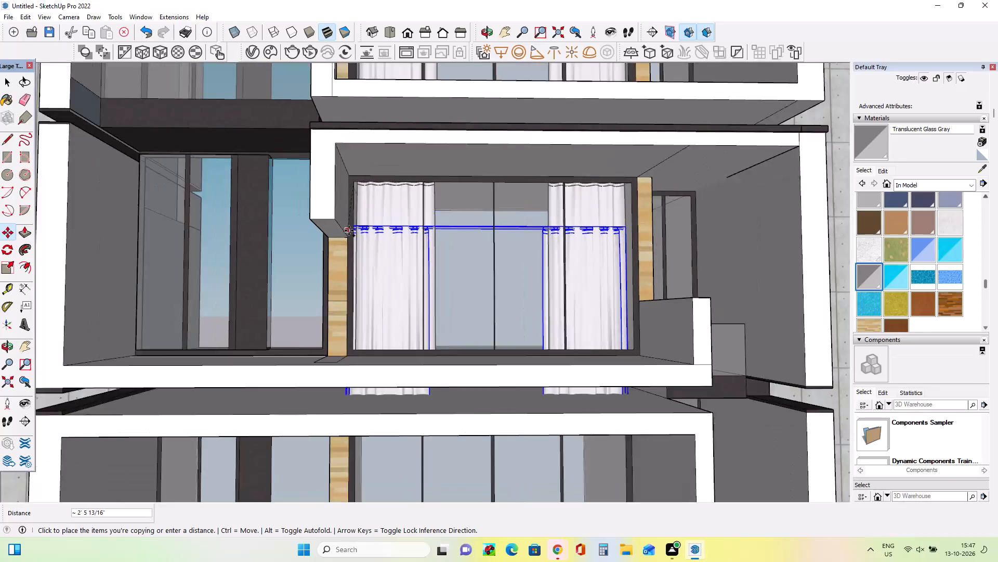
scroll(349, 231, "down", 5)
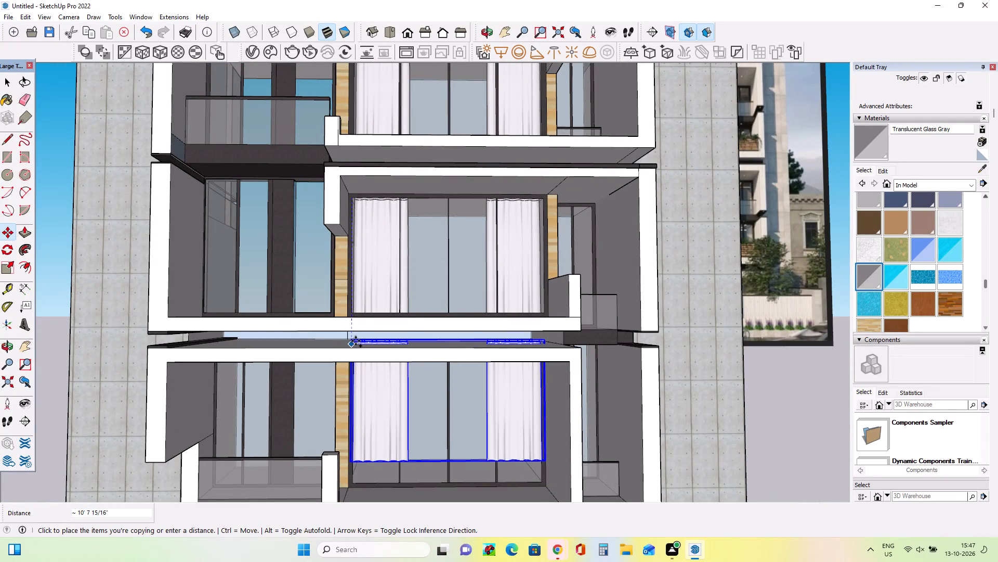
left_click(356, 341)
Move the lowest balcony floor's curtain pair about 4' 11 3/16" back so it sits behind the window glazing.
scroll(373, 377, "up", 1)
middle_click_drag(388, 360, 442, 291)
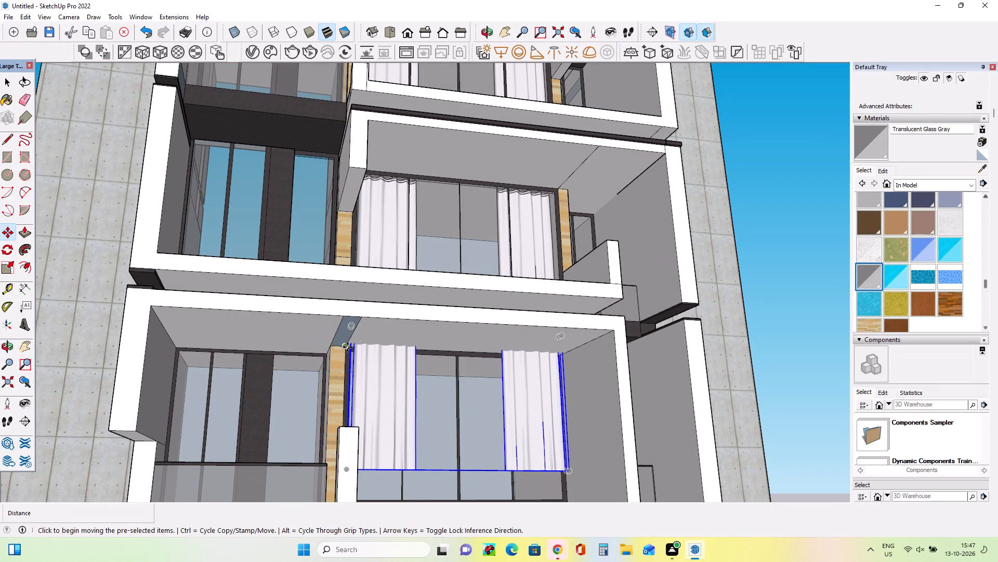
left_click(349, 351)
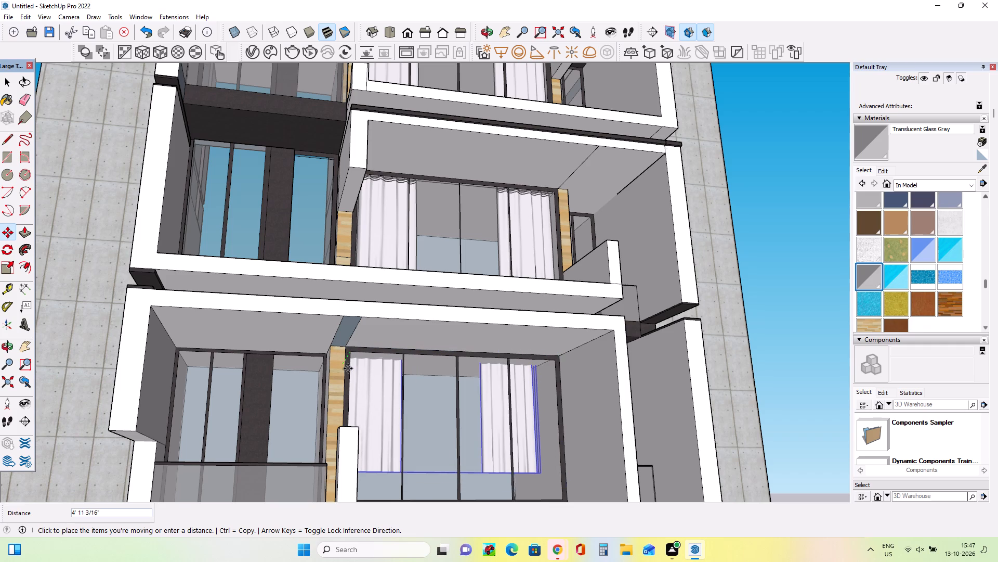
left_click(348, 368)
Fit that curtain pair within the lowest window frame, shifting it about 1' 3 3/16" downward and about 7 5/16" sideways from the timber strip.
middle_click_drag(482, 377, 415, 405)
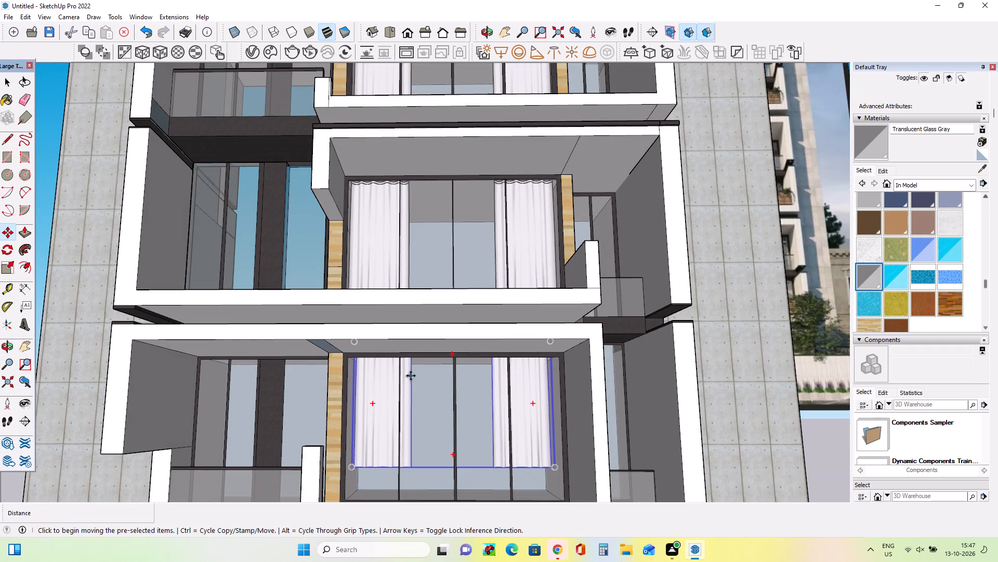
left_click(411, 376)
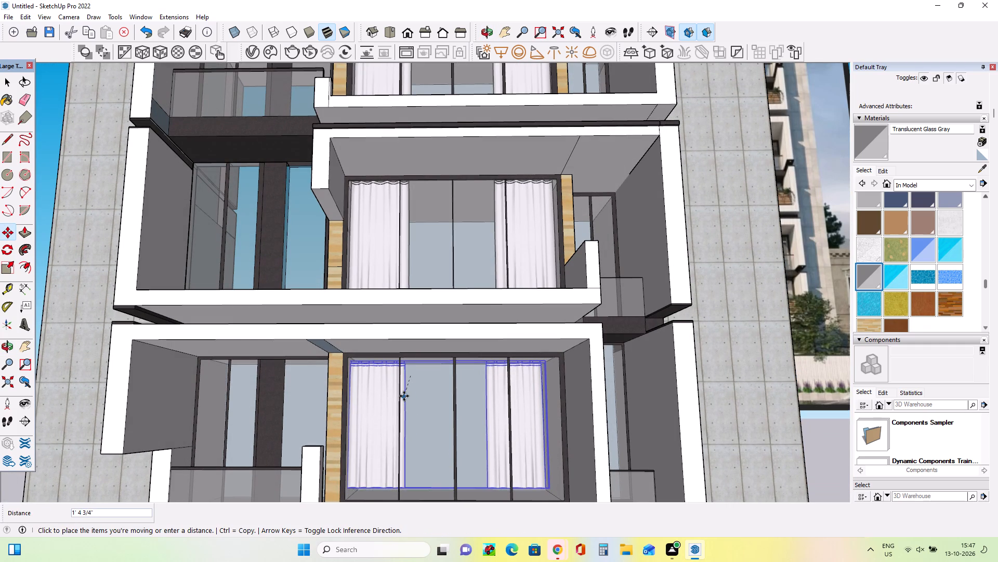
left_click(404, 394)
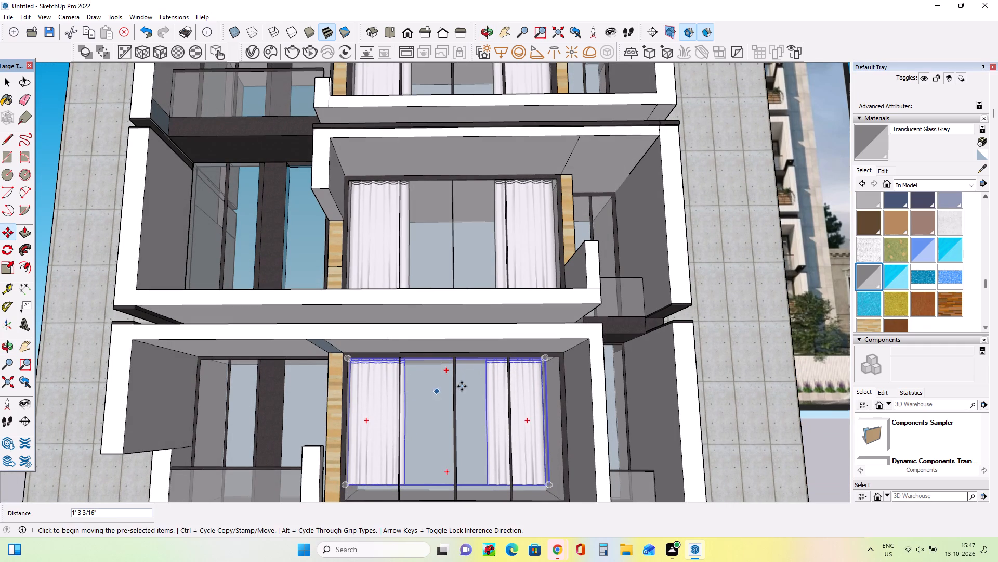
middle_click_drag(467, 386, 487, 390)
left_click(402, 392)
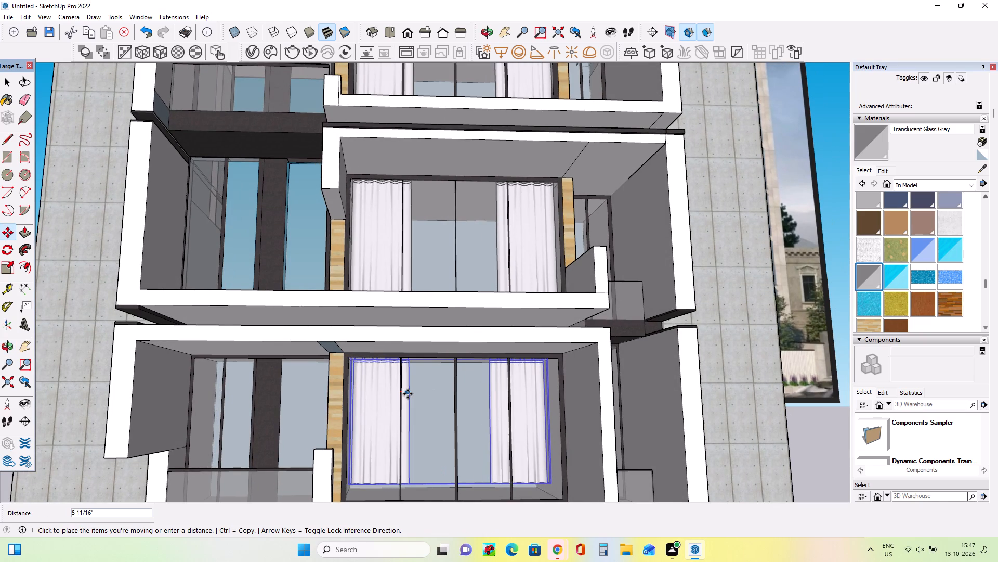
left_click(410, 394)
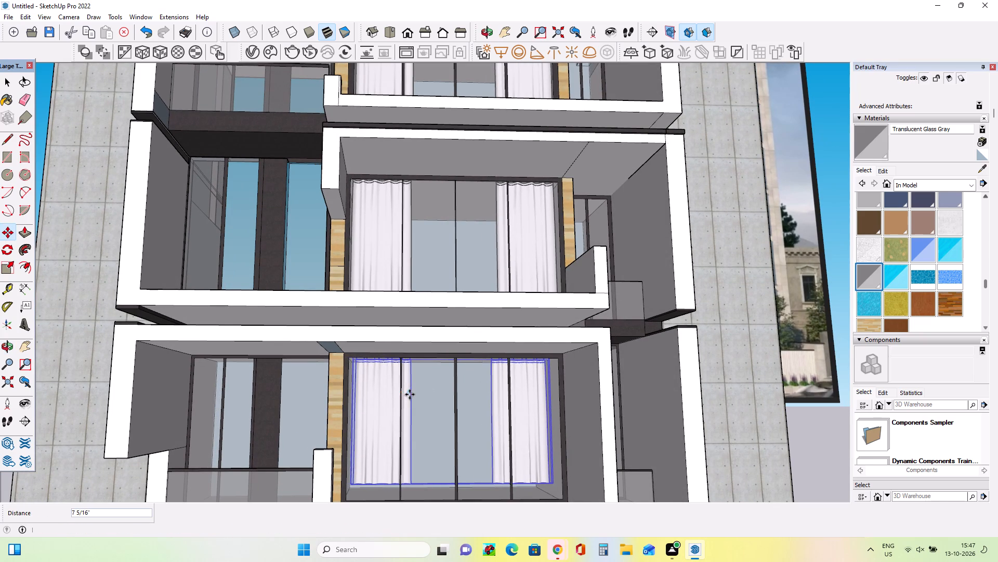
Examine the whole facade and its curtained windows against the reference photo beside the building.
scroll(411, 362, "down", 8)
middle_click_drag(412, 372, 400, 419)
scroll(409, 392, "down", 4)
scroll(425, 331, "down", 7)
scroll(452, 218, "up", 3)
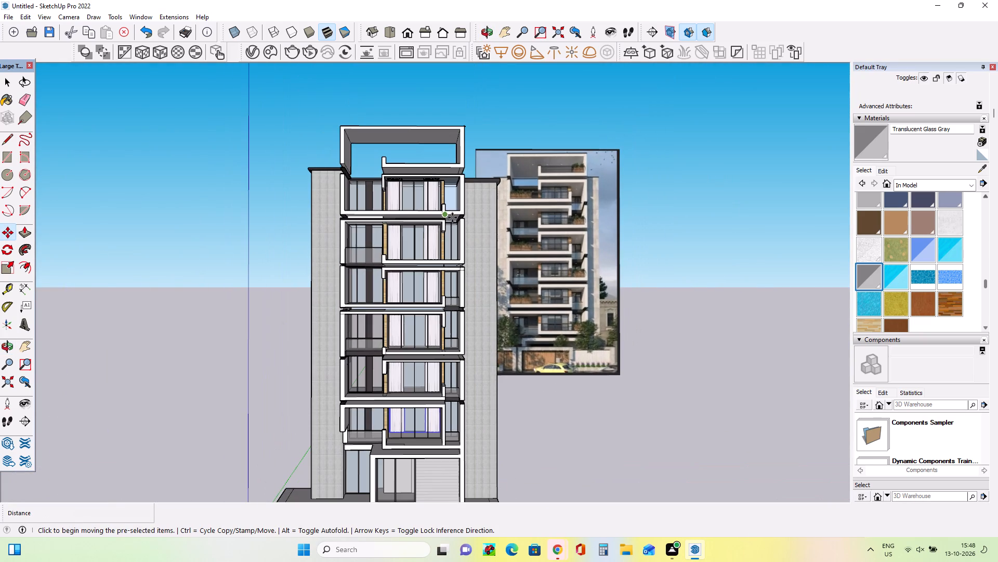
scroll(452, 218, "down", 1)
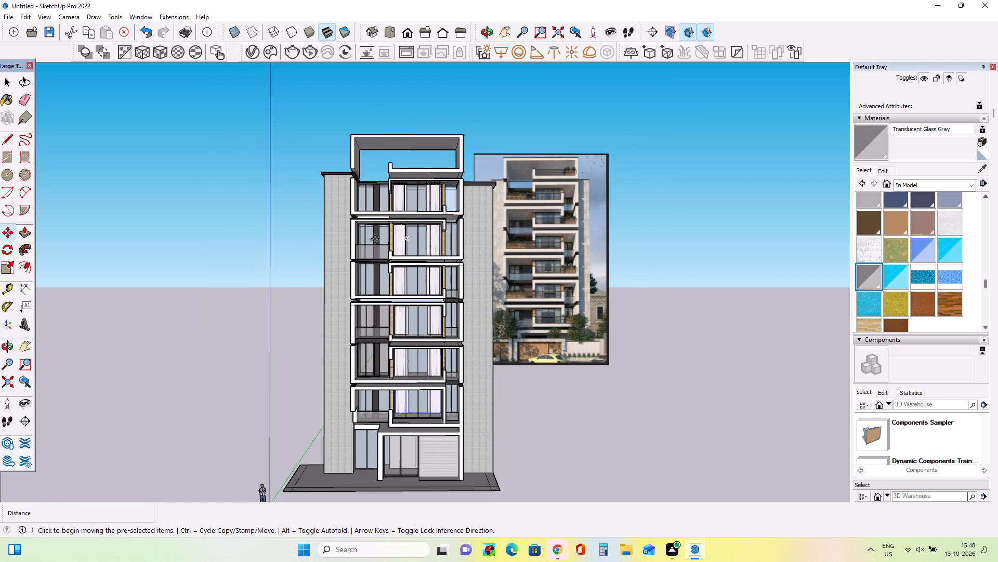
scroll(561, 224, "up", 3)
scroll(561, 224, "down", 2)
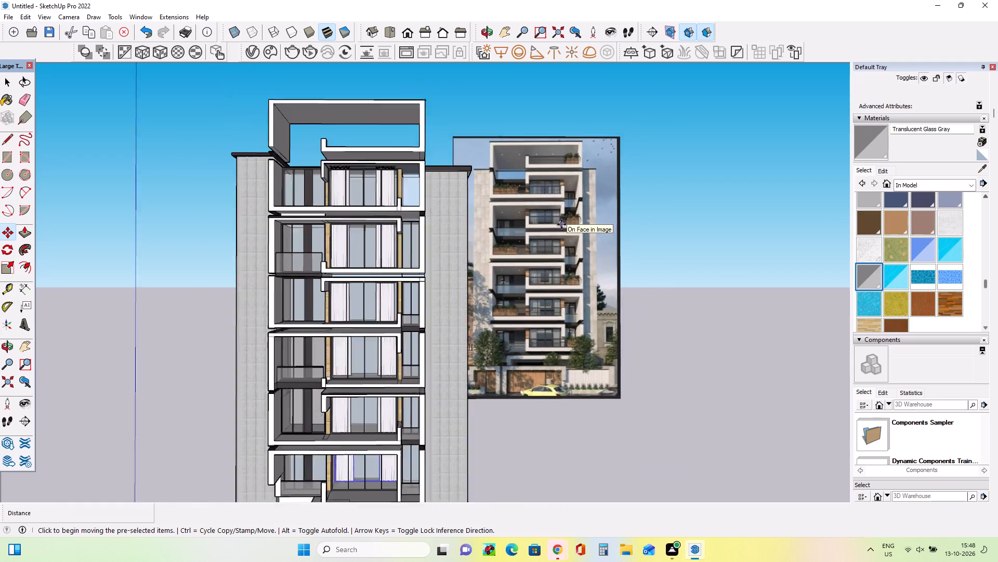
scroll(561, 224, "down", 2)
scroll(418, 244, "up", 2)
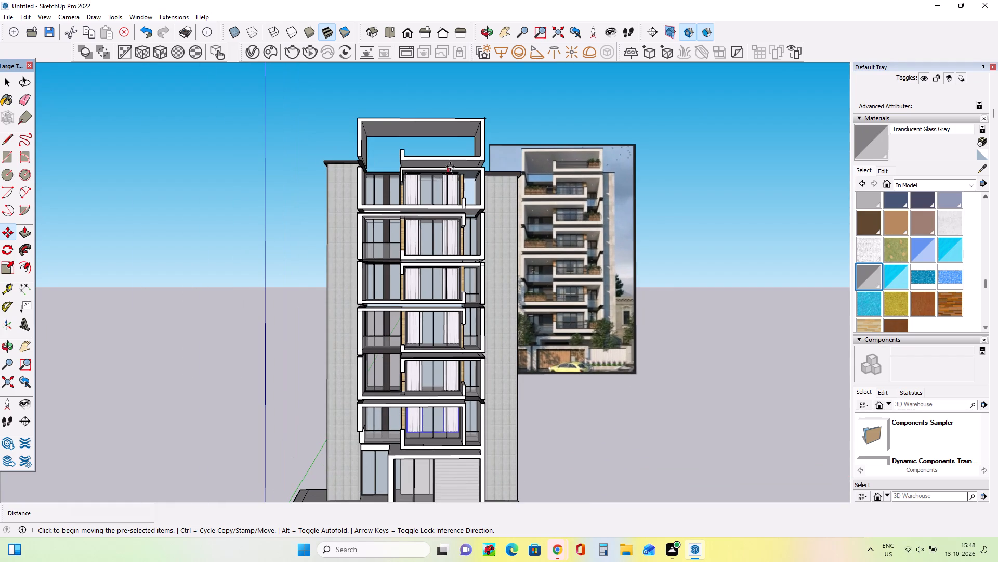
scroll(450, 167, "down", 2)
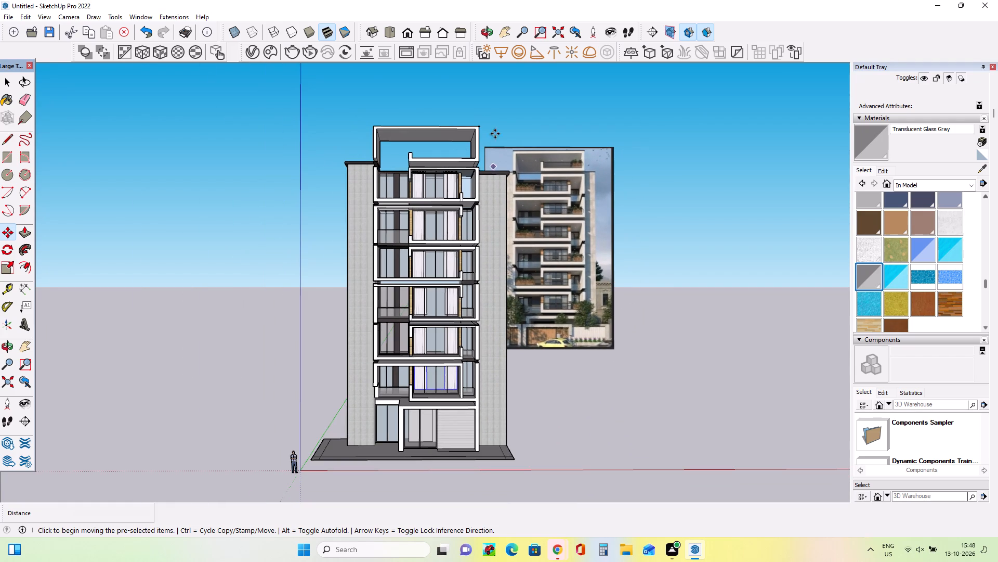
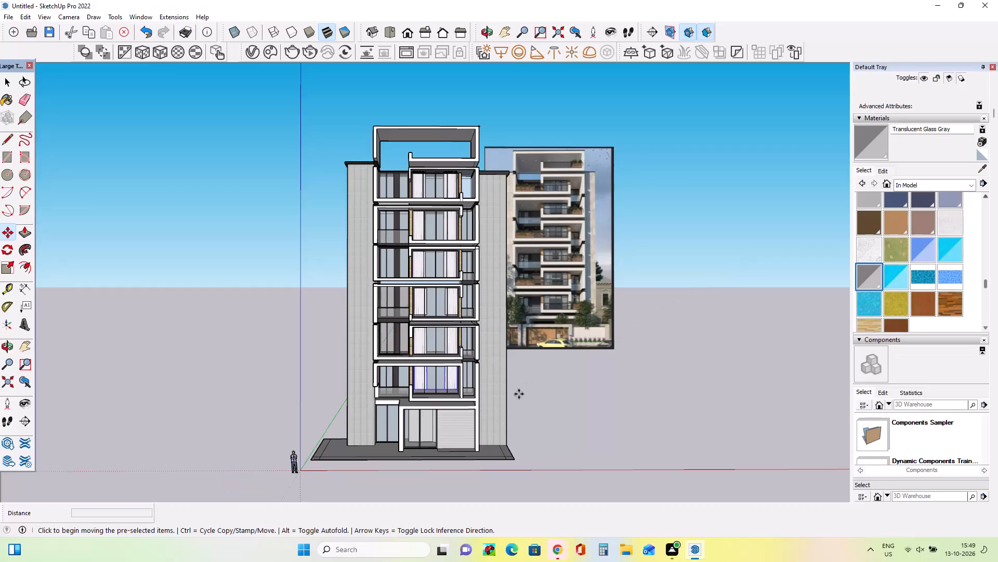
Examine the balcony windows and planters in the reference photo against the modelled facade.
scroll(461, 444, "up", 6)
middle_click_drag(461, 444, 474, 431)
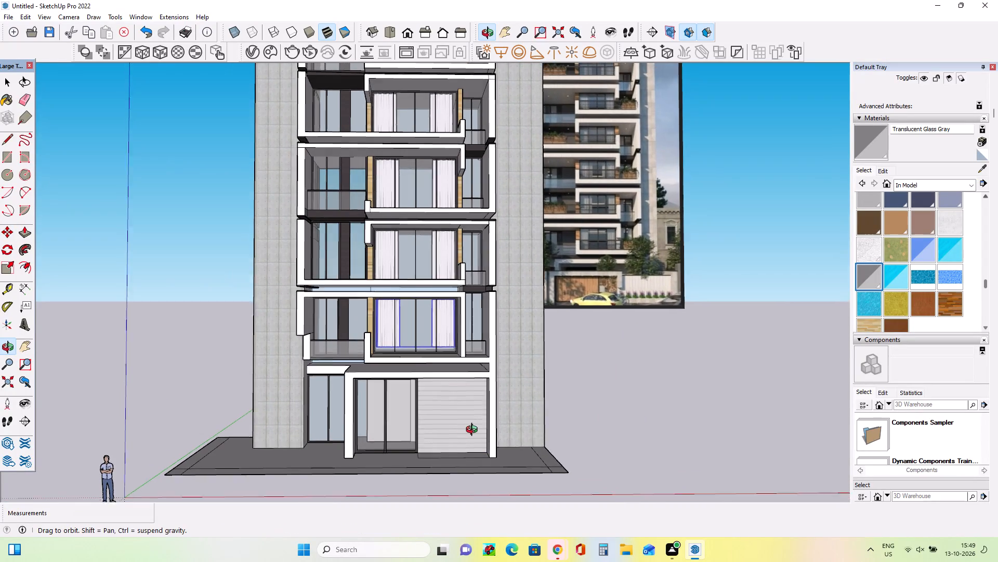
middle_click_drag(474, 431, 473, 449)
scroll(473, 449, "down", 2)
scroll(473, 445, "up", 1)
scroll(473, 445, "down", 2)
middle_click_drag(623, 330, 548, 350)
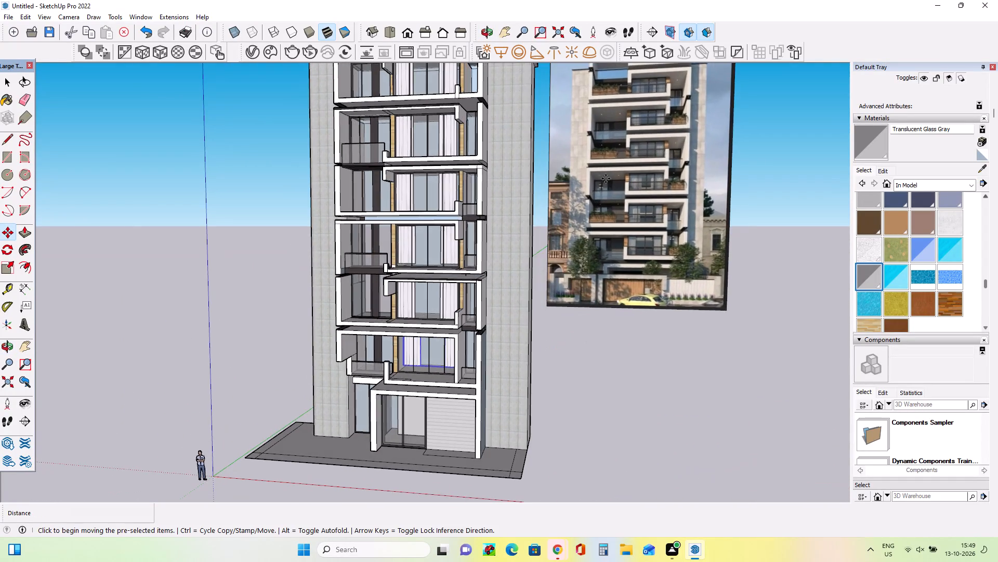
scroll(614, 158, "up", 16)
scroll(597, 239, "up", 3)
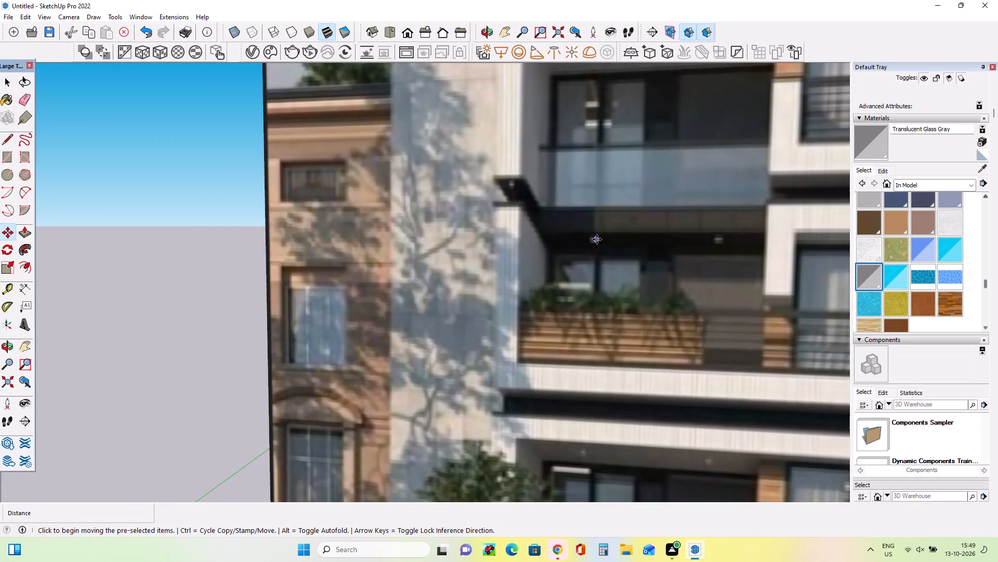
scroll(597, 239, "down", 10)
scroll(597, 361, "up", 7)
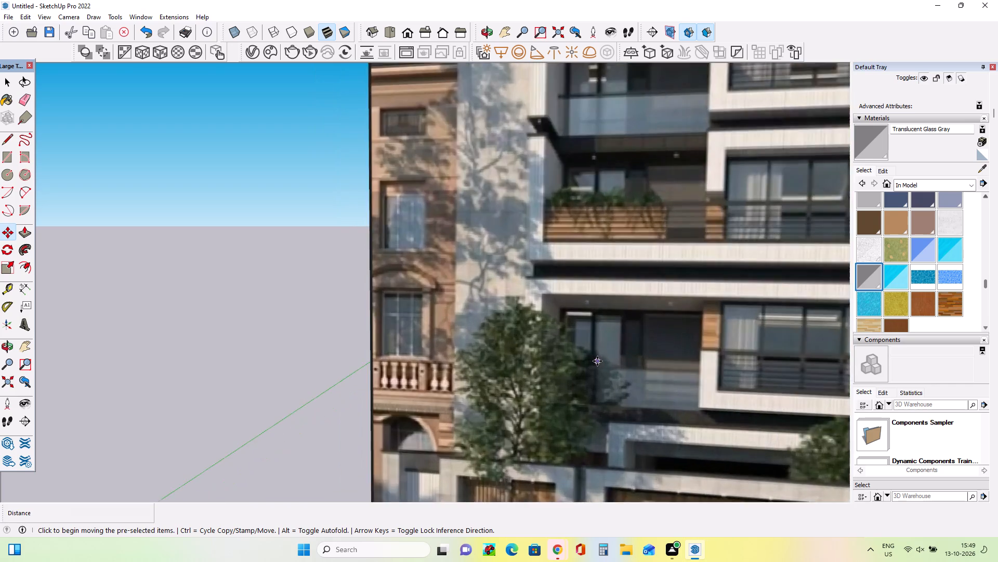
scroll(597, 361, "up", 7)
scroll(597, 361, "down", 18)
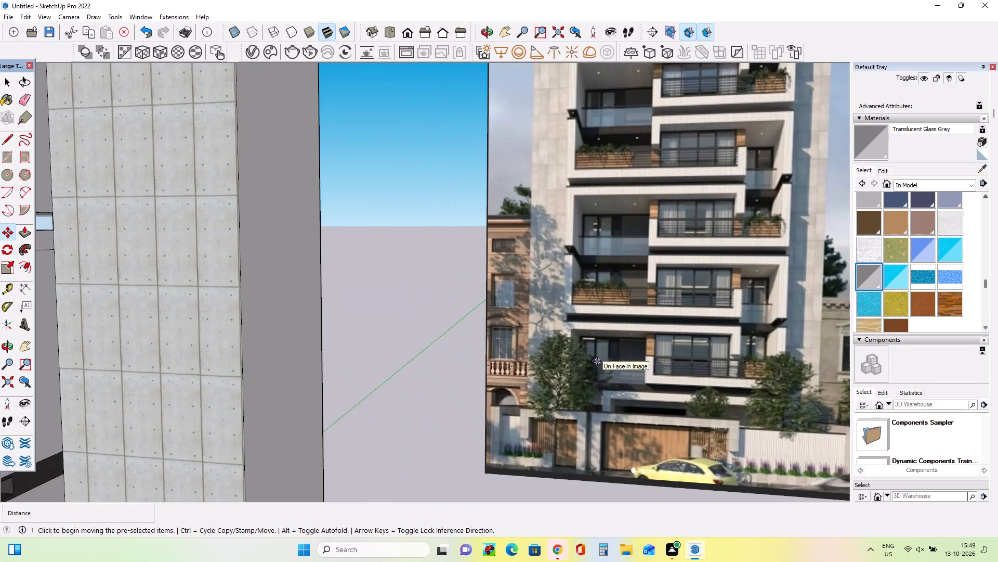
scroll(597, 361, "down", 8)
middle_click_drag(417, 397, 463, 330)
scroll(403, 458, "down", 5)
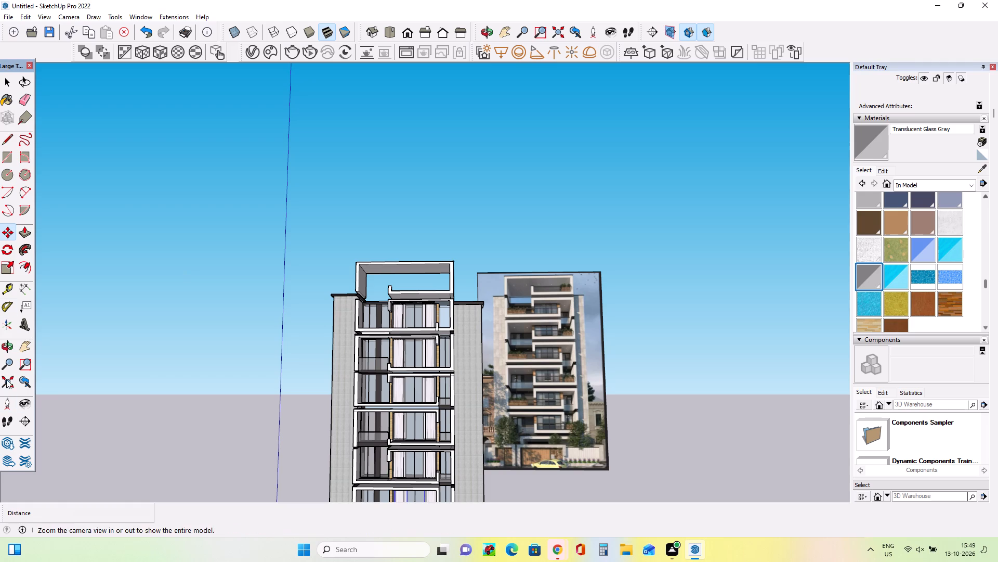
Copy the lowest balcony floor's curtain pair to the open space beside the building's concrete side wall.
left_click(23, 350)
left_click_drag(268, 349, 271, 203)
scroll(477, 394, "up", 3)
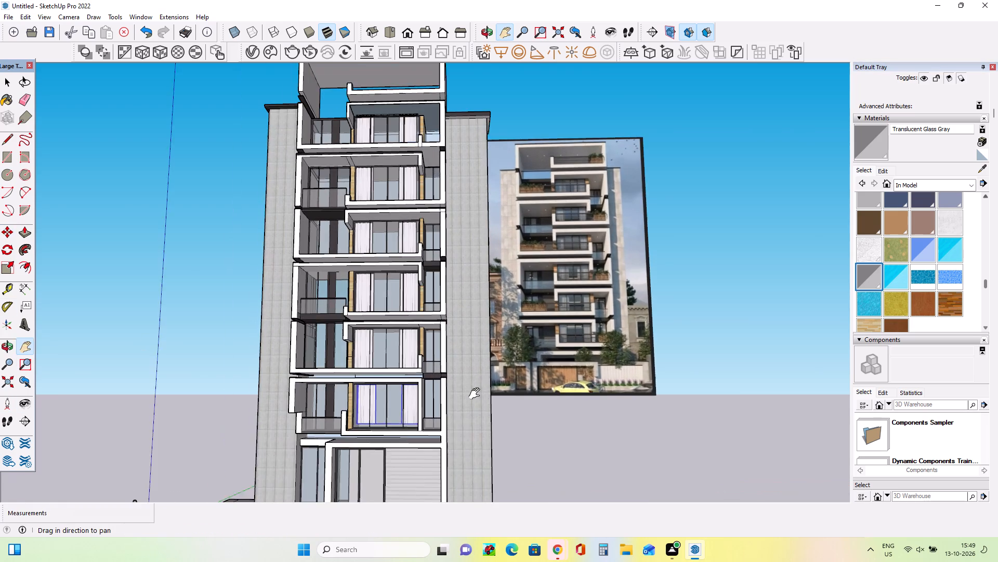
scroll(477, 394, "up", 2)
left_click(6, 233)
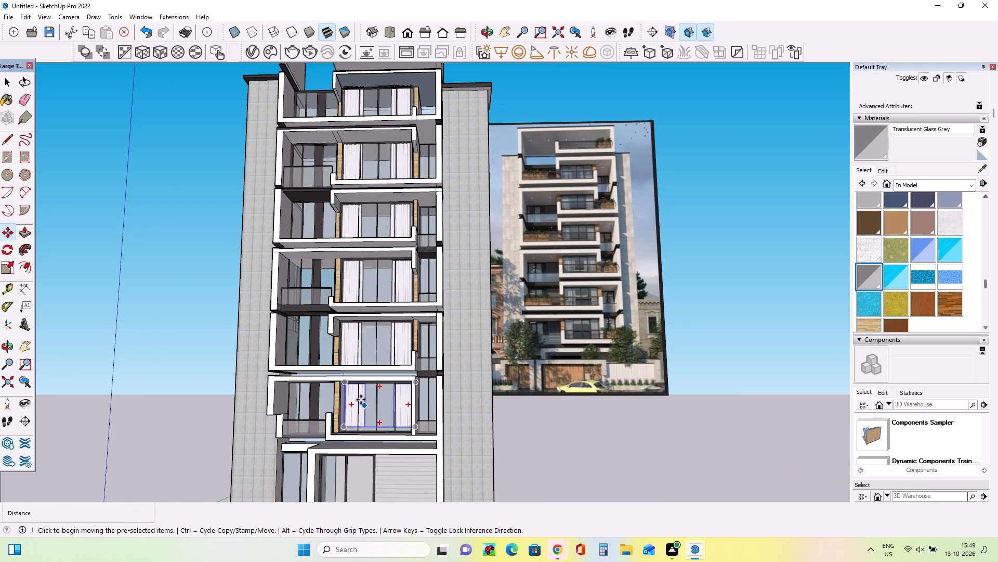
left_click(364, 387)
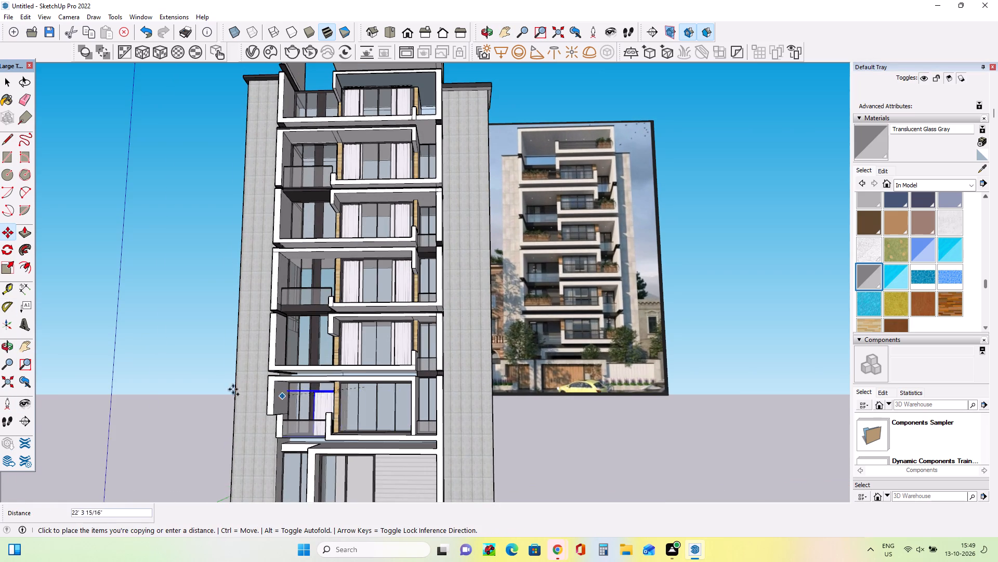
left_click(176, 350)
middle_click_drag(308, 410, 349, 433)
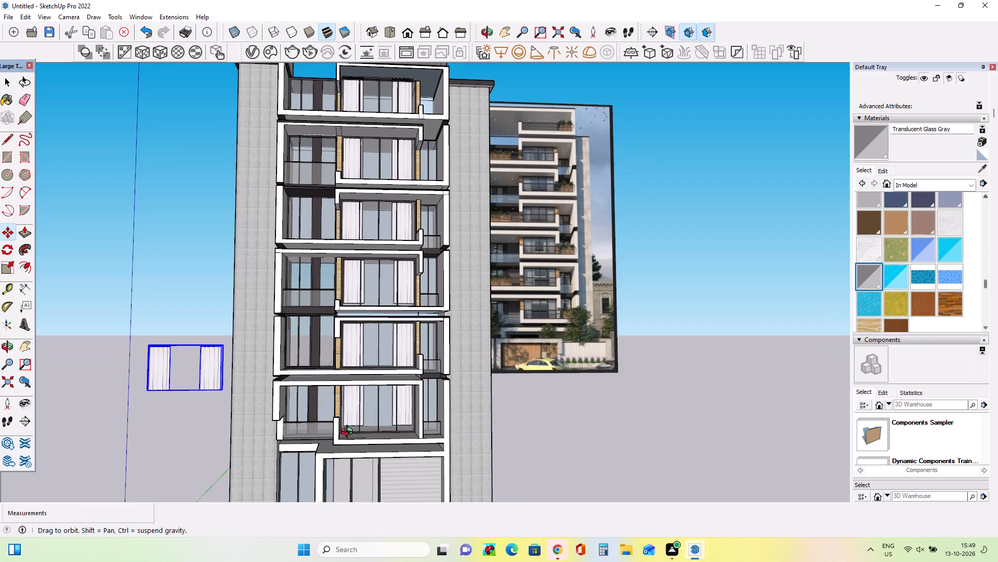
middle_click_drag(349, 433, 366, 444)
Scale the curtain copy beside the building to about 0.34 of its width.
left_click(3, 266)
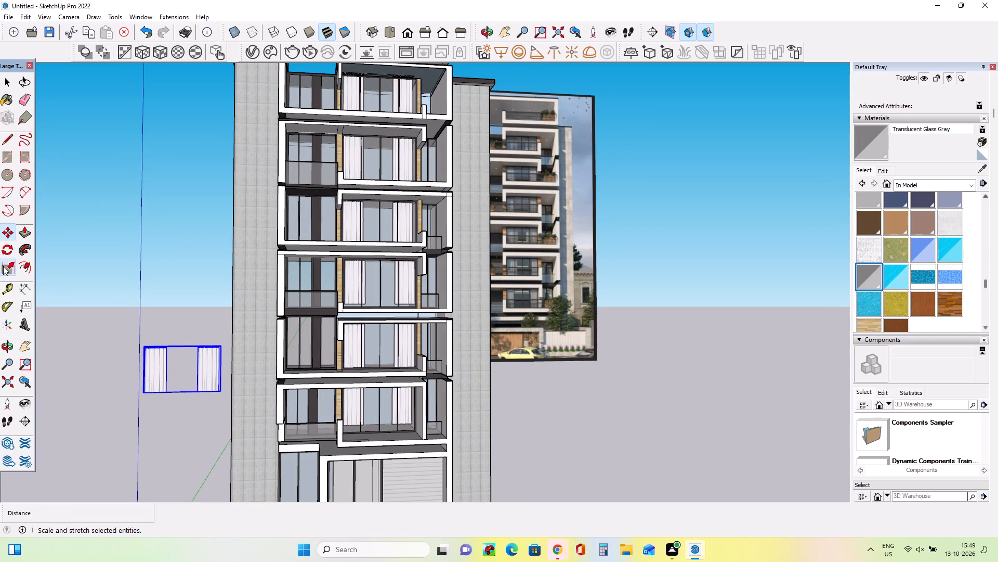
scroll(147, 367, "up", 1)
middle_click_drag(146, 368, 87, 413)
scroll(199, 347, "up", 11)
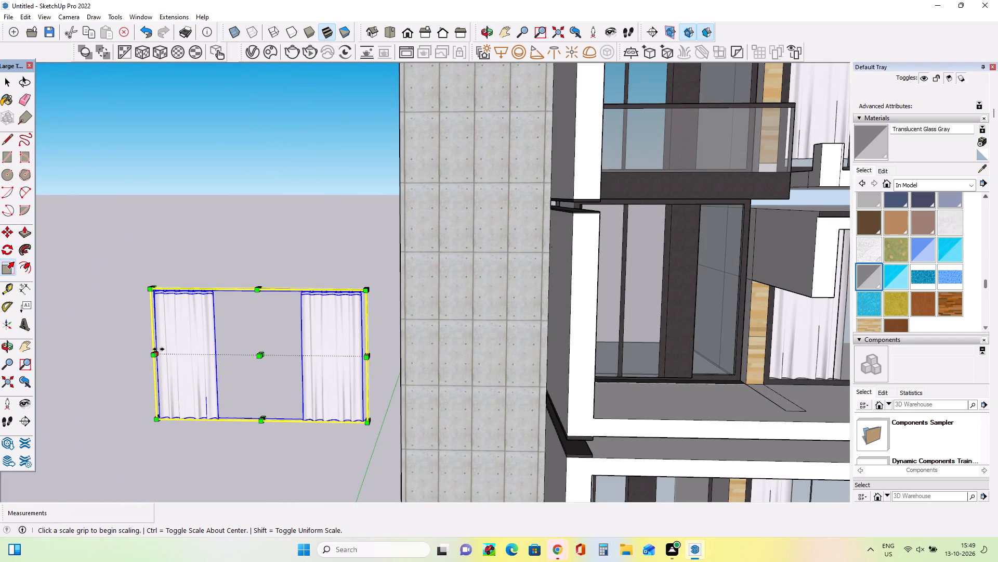
left_click(159, 349)
left_click(293, 361)
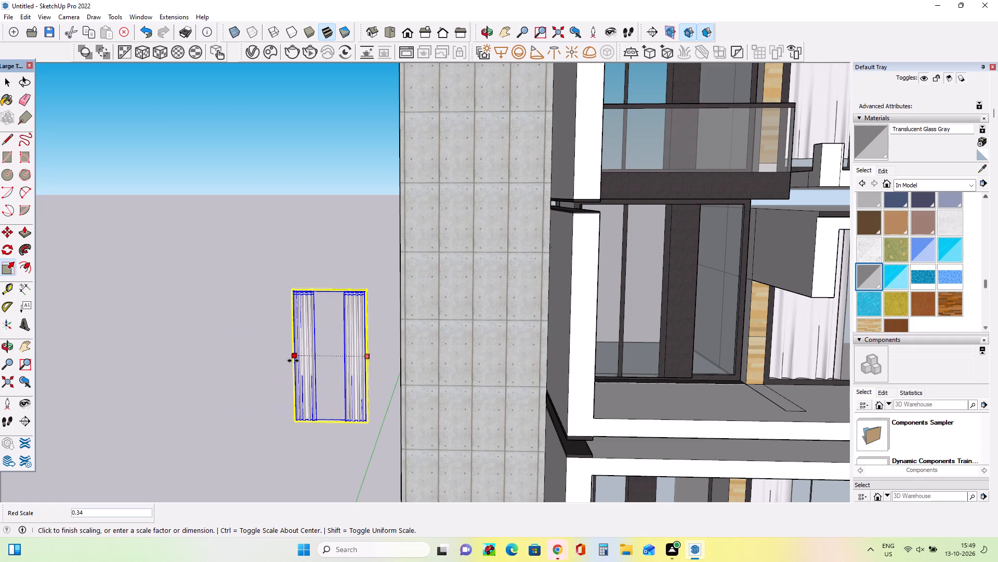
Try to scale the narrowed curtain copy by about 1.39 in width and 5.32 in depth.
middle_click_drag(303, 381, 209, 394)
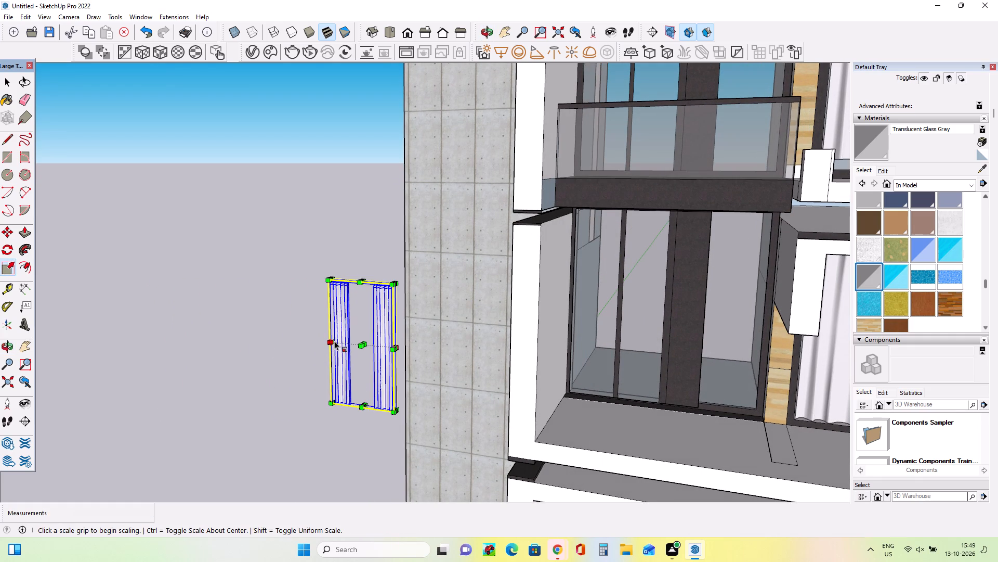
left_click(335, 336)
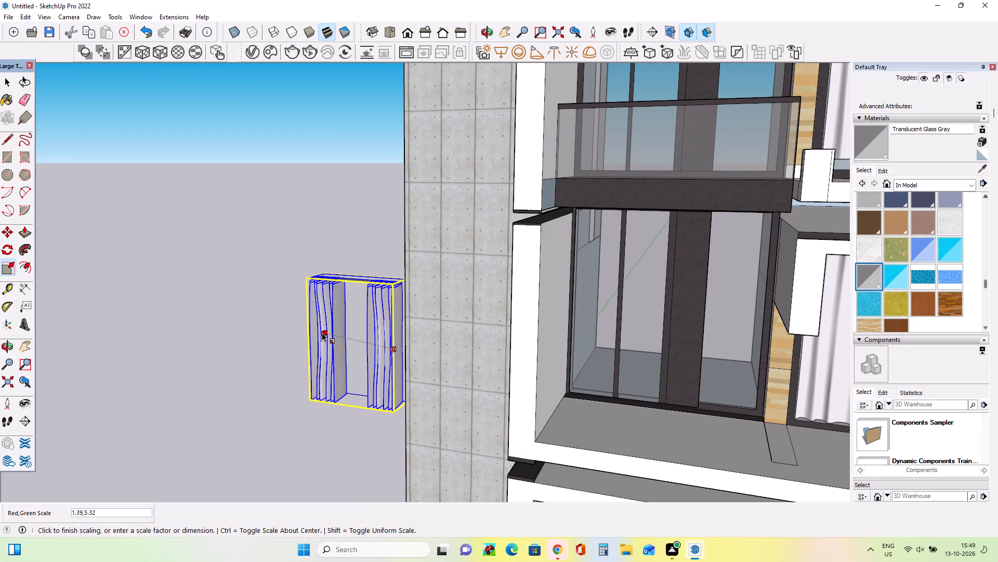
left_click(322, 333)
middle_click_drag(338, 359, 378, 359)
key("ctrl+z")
Widen the narrowed curtain copy slightly along the red axis only.
scroll(323, 342, "up", 6)
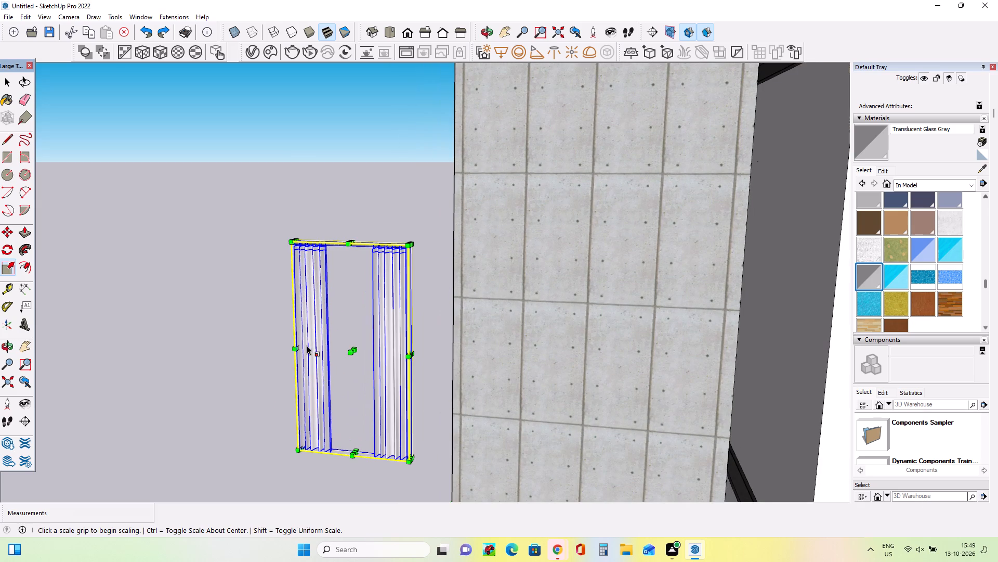
scroll(307, 346, "up", 1)
left_click(299, 350)
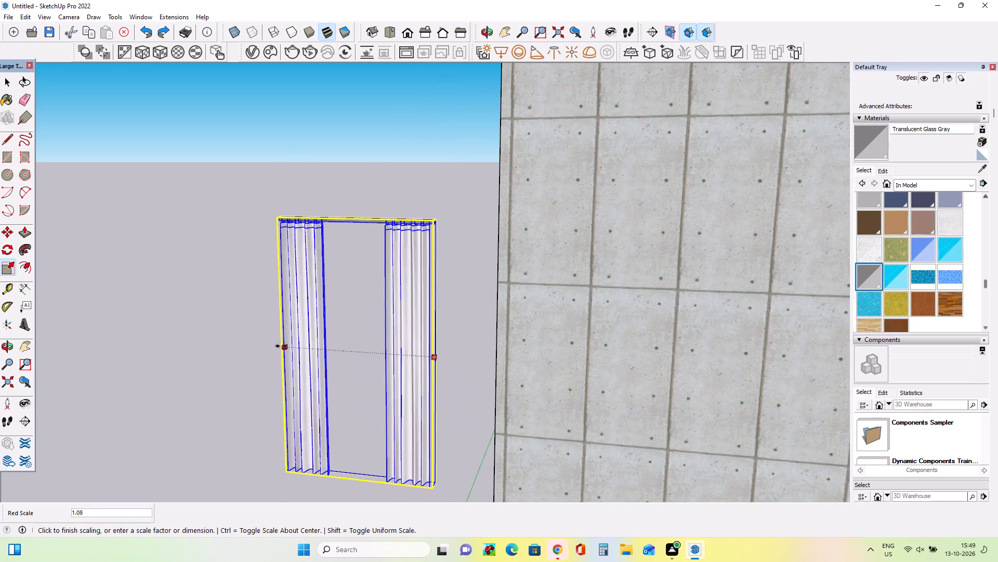
left_click(258, 342)
scroll(333, 344, "down", 7)
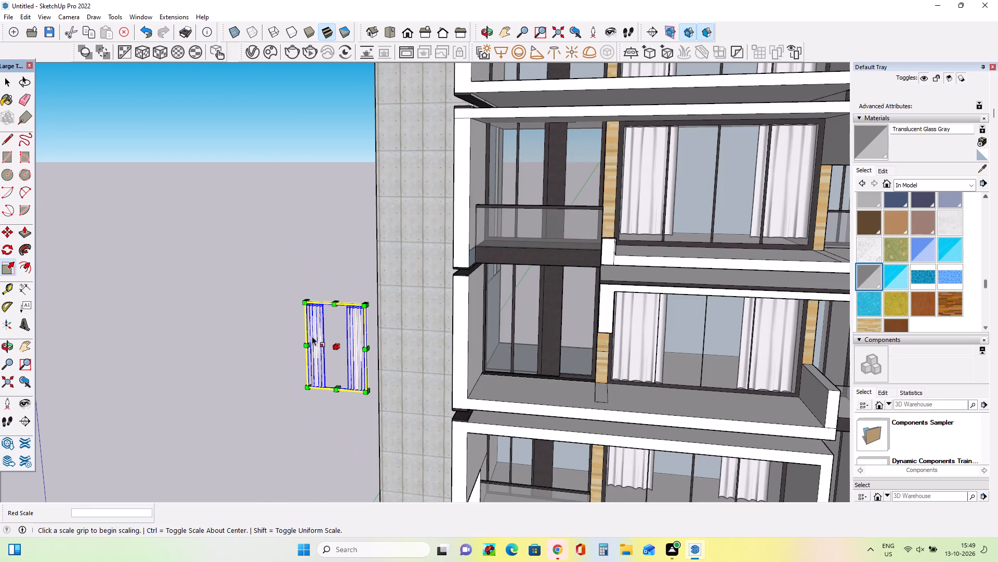
Move the curtain copy about 20' 8 5/16" to the top corner of the second-lowest balcony floor's side window, beside the concrete wall.
left_click(5, 232)
left_click(304, 303)
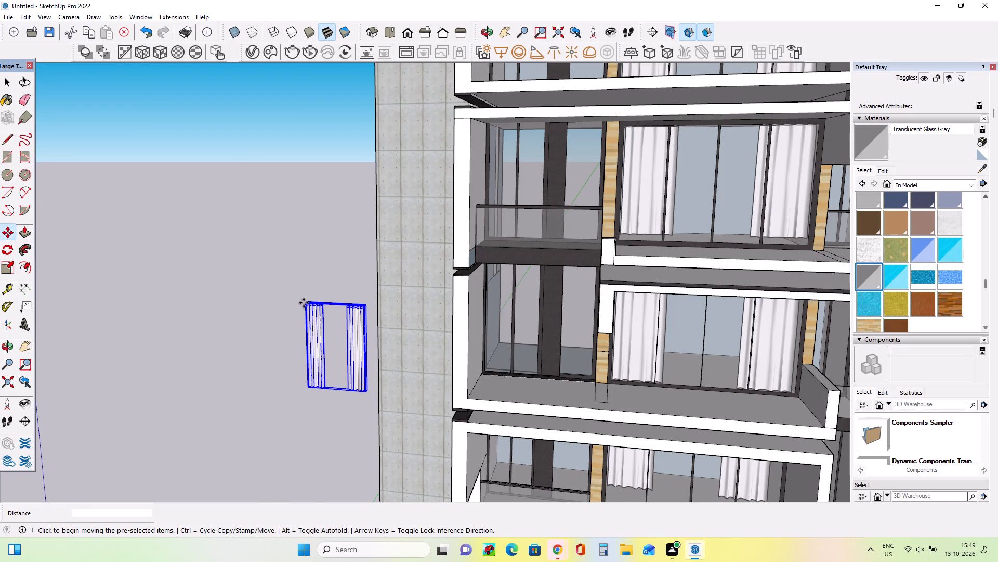
middle_click_drag(490, 272, 490, 221)
scroll(496, 271, "up", 6)
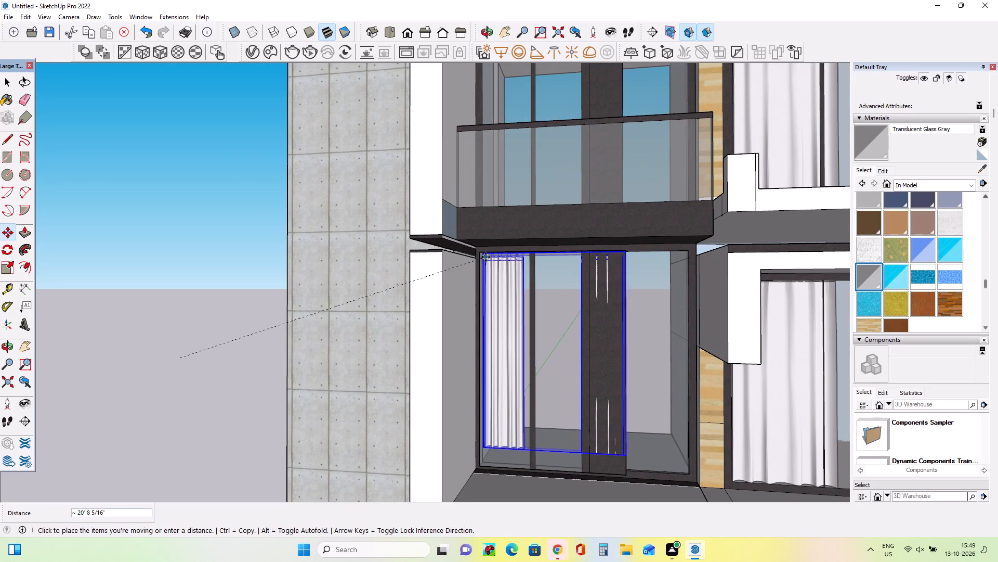
left_click(485, 257)
Scale that curtain pair to about 0.68 in width and 0.11 in depth so it ends at the dark vertical panel.
middle_click_drag(618, 336, 562, 360)
middle_click(562, 360)
scroll(604, 378, "up", 1)
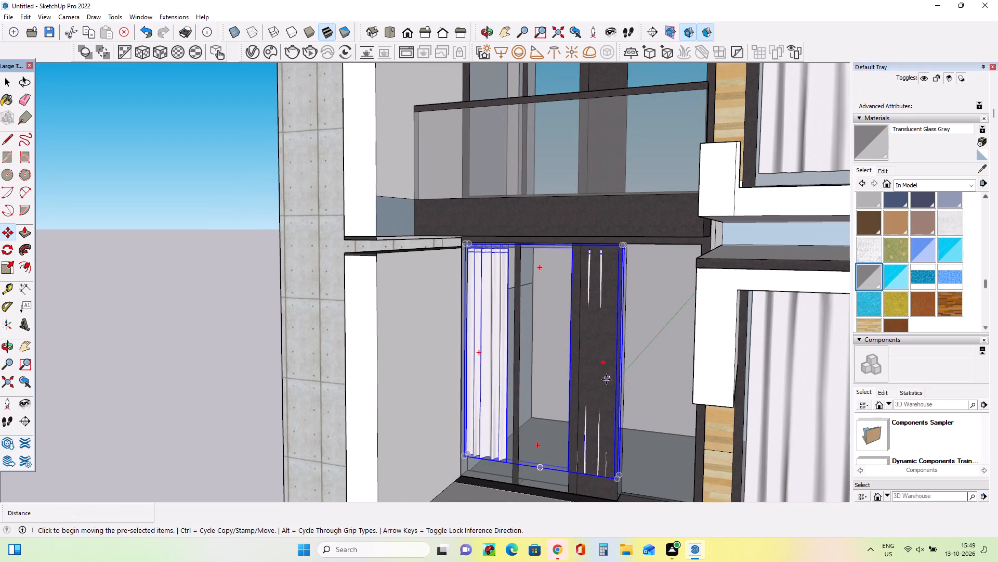
left_click(9, 272)
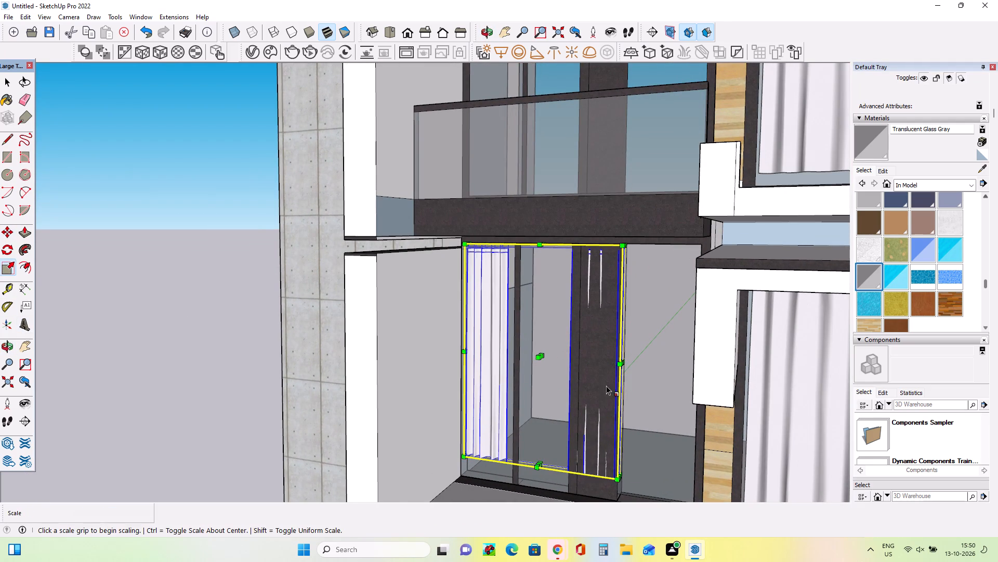
left_click(626, 359)
left_click(567, 360)
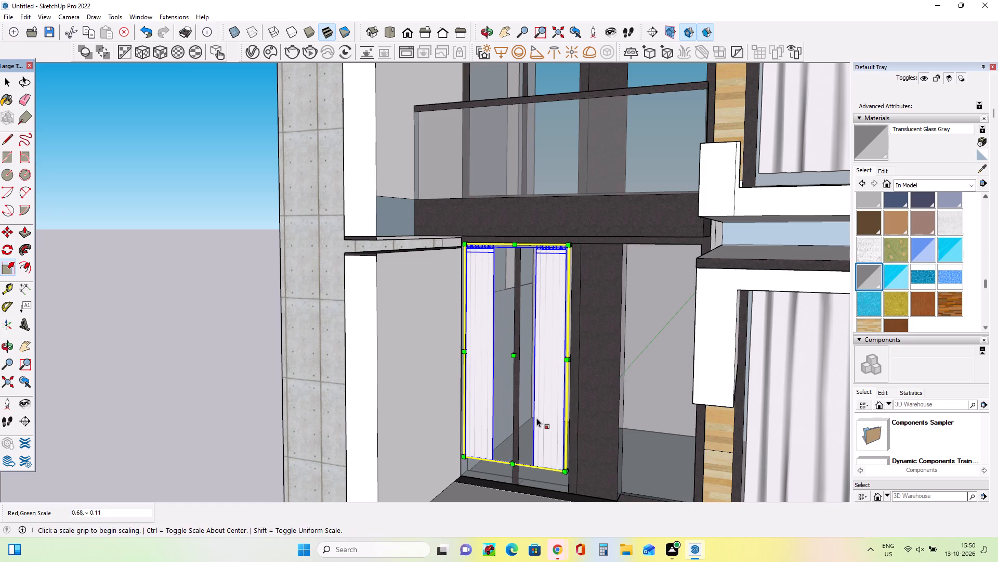
Shift the narrow curtain pair about 3 1/16" to fit between the side window's frame and the dark panel.
middle_click_drag(558, 425, 638, 437)
middle_click_drag(558, 444, 509, 419)
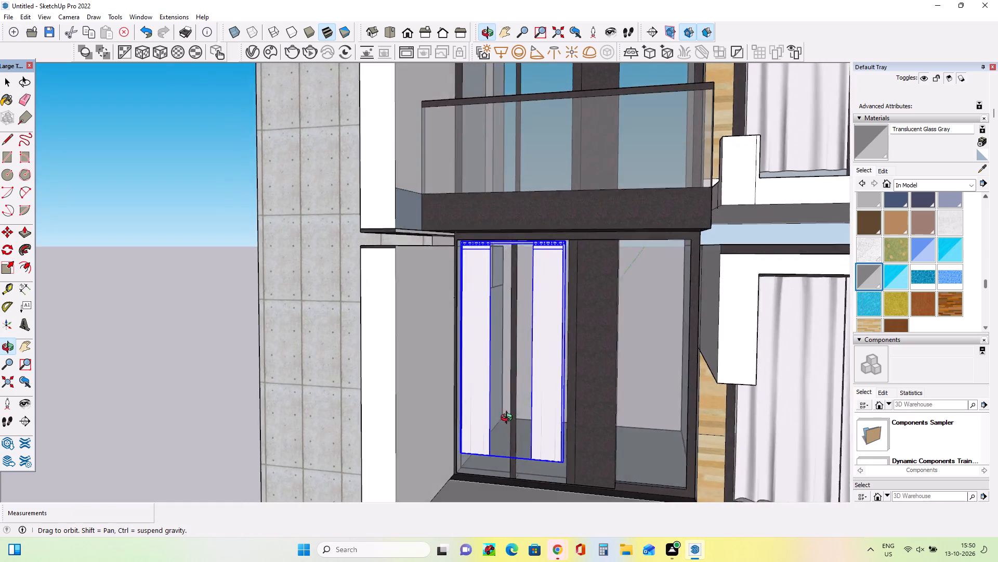
middle_click_drag(509, 419, 498, 384)
middle_click_drag(599, 422, 493, 441)
scroll(547, 452, "up", 3)
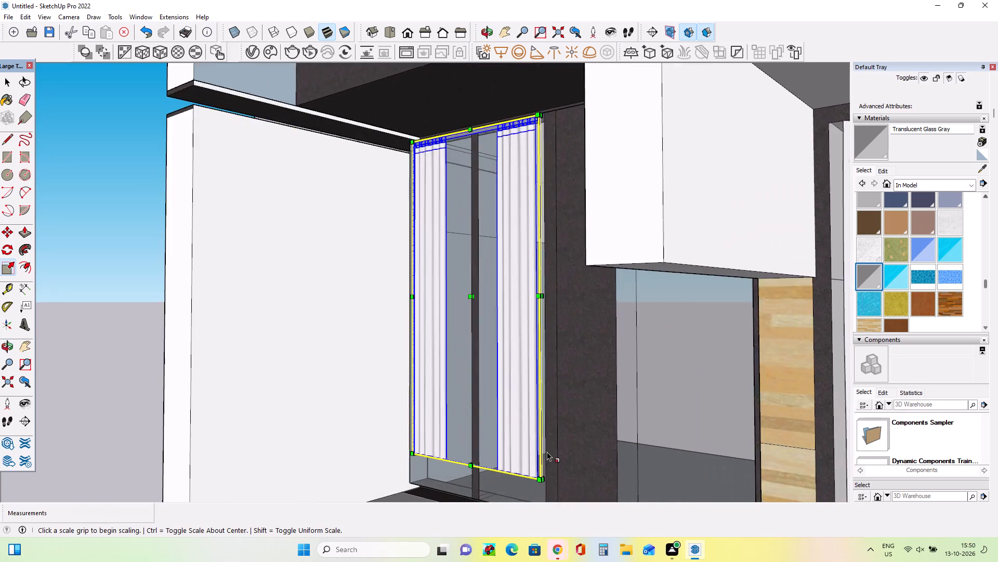
scroll(547, 452, "up", 5)
middle_click_drag(445, 455, 451, 459)
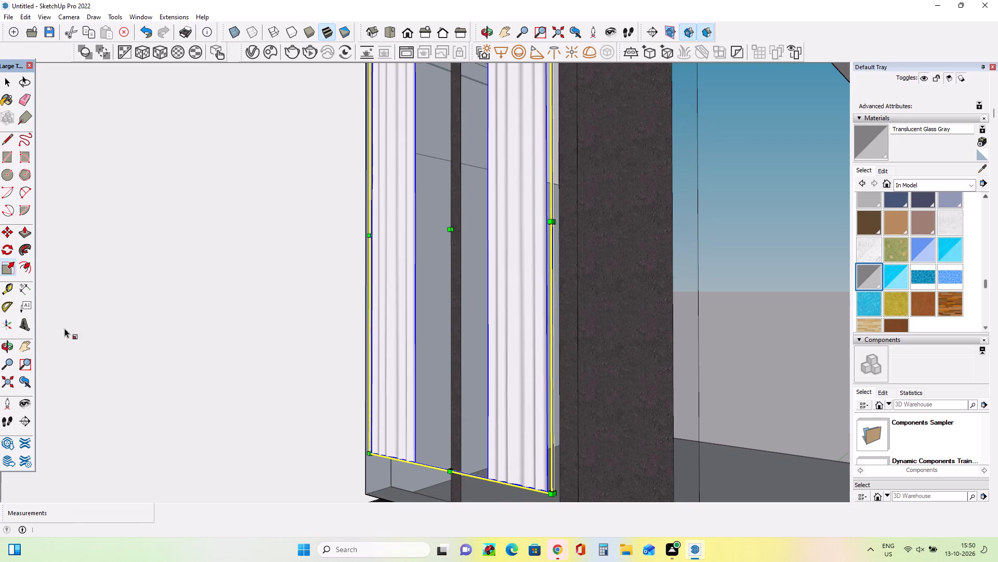
left_click(5, 235)
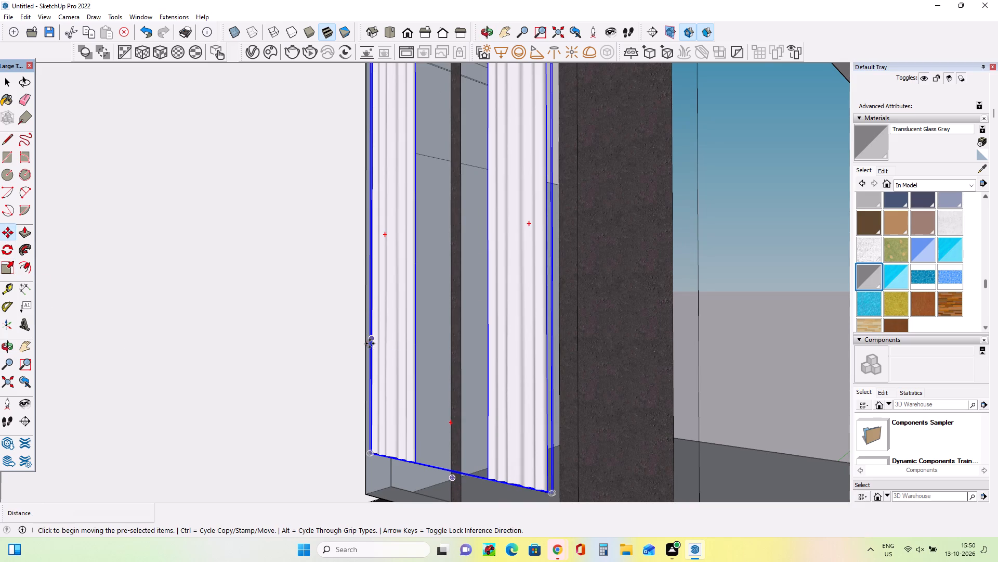
left_click(371, 343)
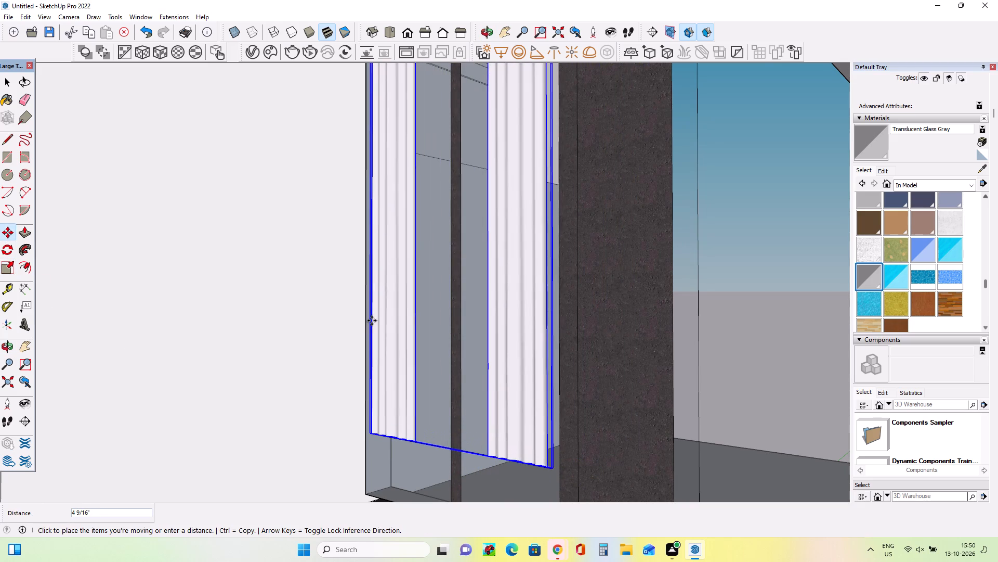
left_click(380, 332)
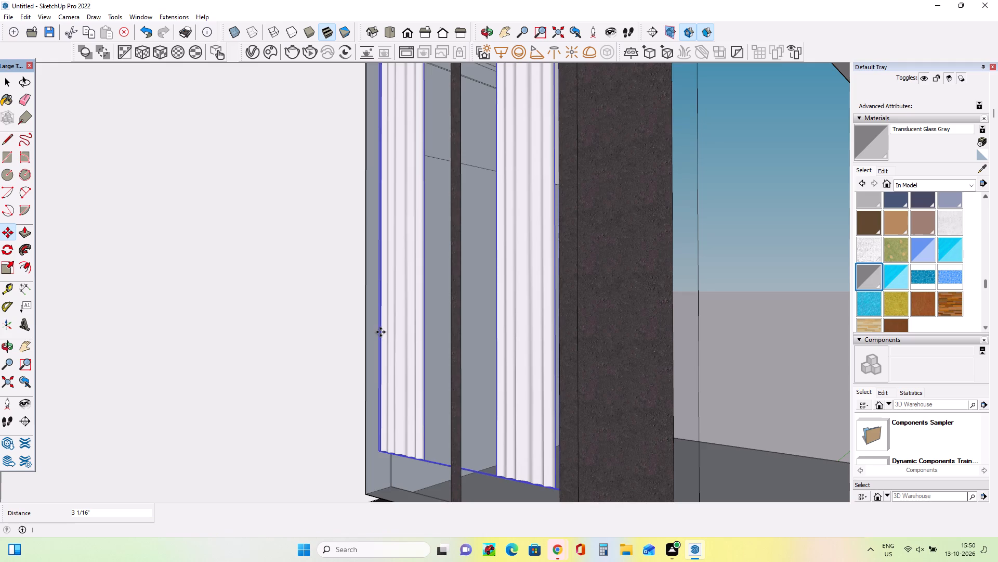
Stretch the narrow curtain pair downward to about 1.06 of its height, towards the window's bottom frame.
scroll(517, 350, "down", 3)
middle_click_drag(508, 416, 521, 427)
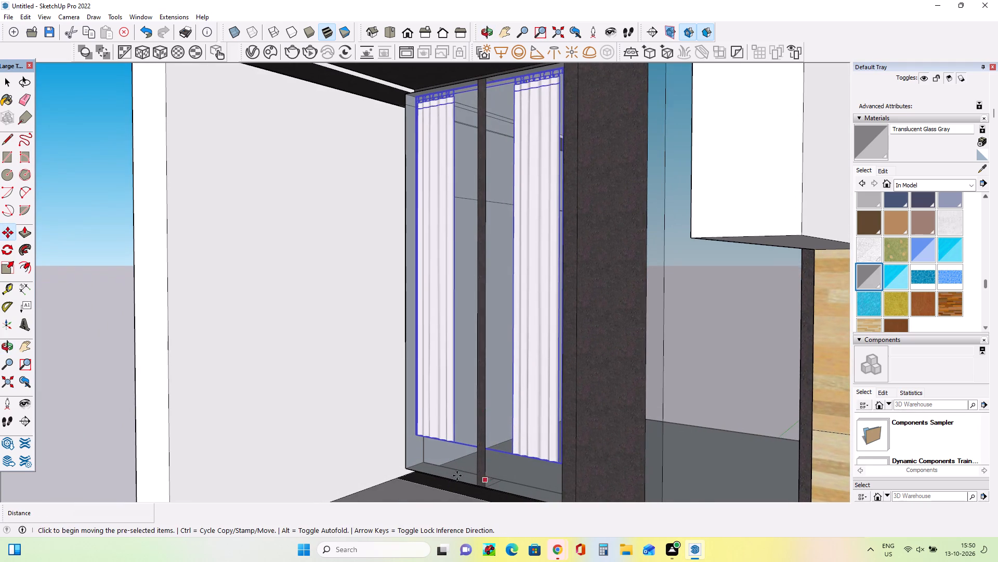
scroll(452, 474, "up", 1)
left_click(10, 274)
middle_click_drag(502, 448, 442, 458)
scroll(419, 457, "up", 8)
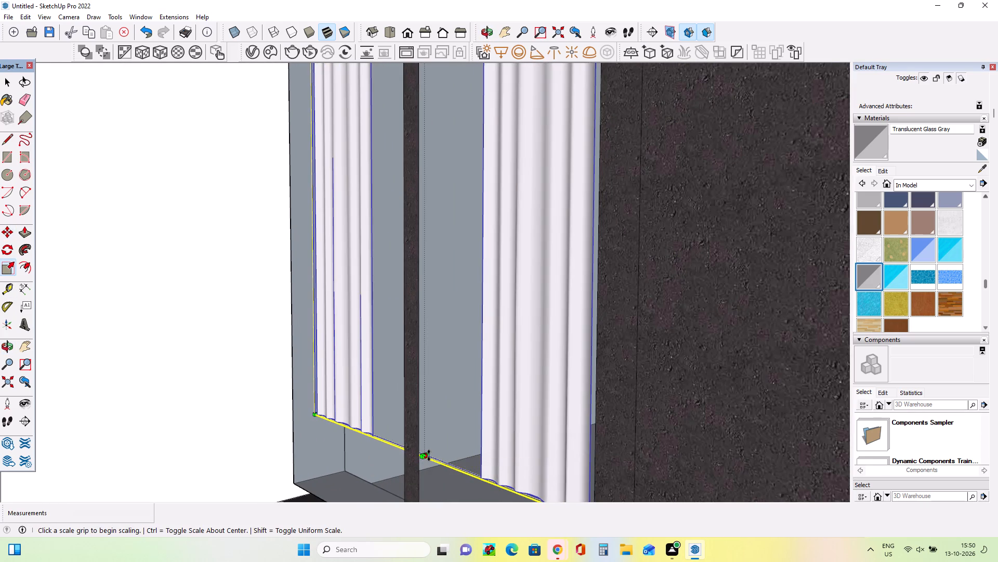
left_click(429, 455)
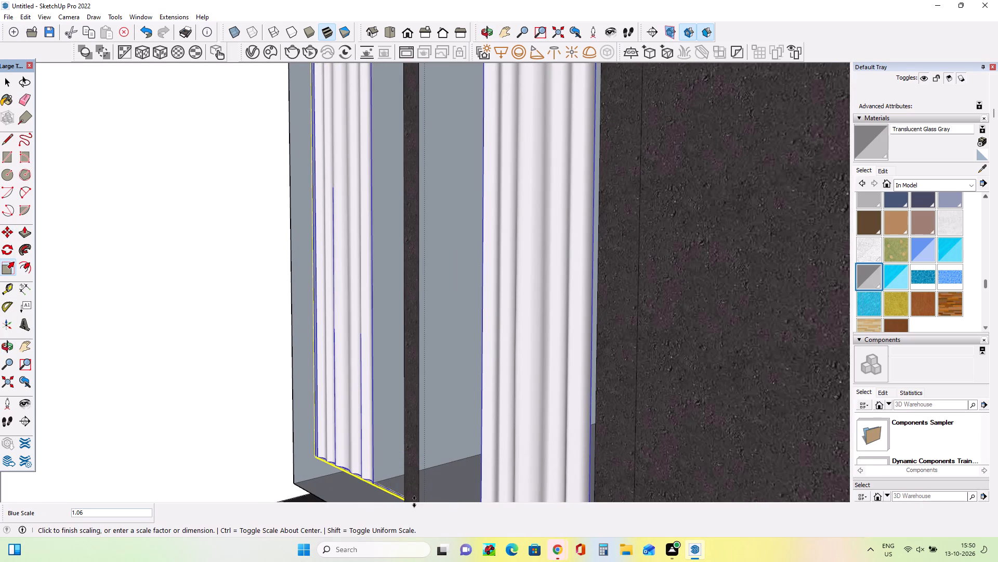
left_click(414, 502)
Examine the narrow curtain pair's fit within the side window and the matching window on the floor above.
middle_click_drag(351, 439, 445, 411)
middle_click_drag(445, 411, 450, 408)
scroll(447, 410, "down", 5)
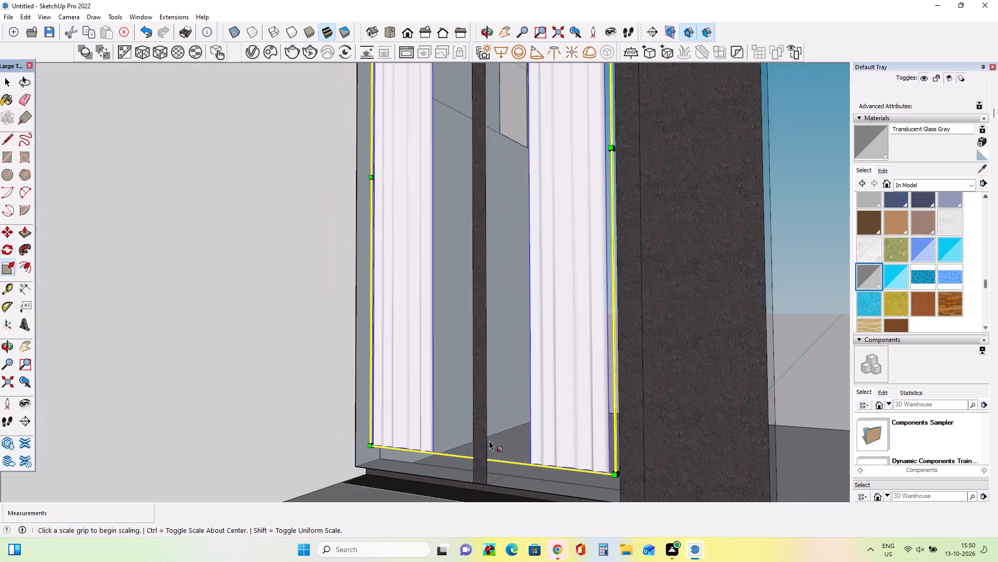
middle_click_drag(521, 451, 572, 486)
scroll(572, 486, "down", 13)
middle_click_drag(573, 371, 579, 390)
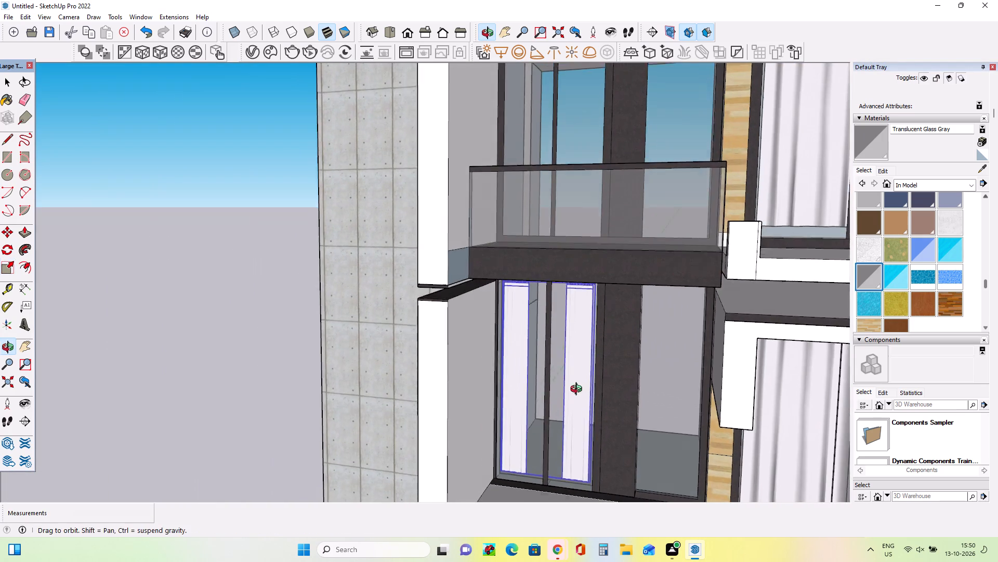
middle_click_drag(579, 390, 581, 401)
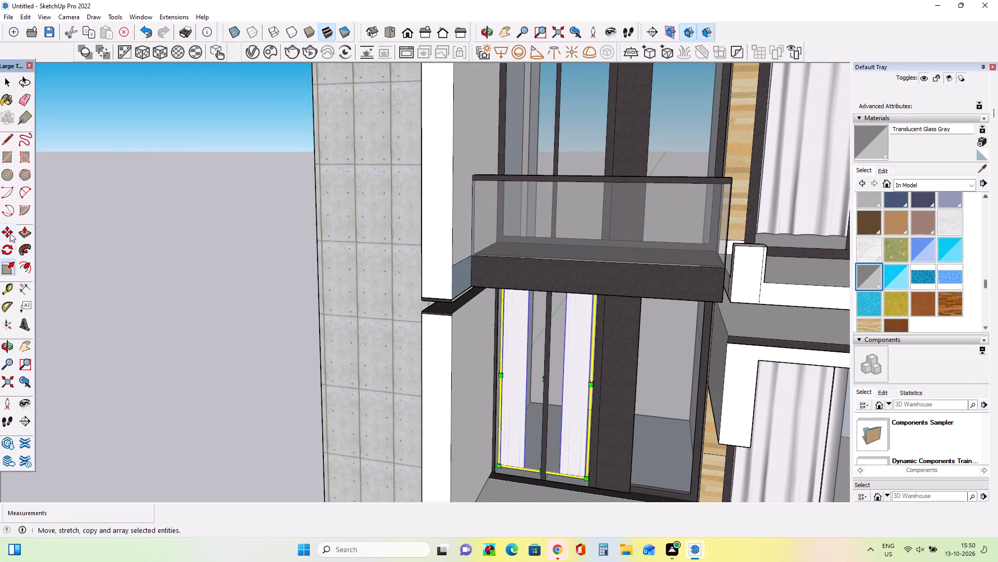
Copy the narrow curtain pair about 11' 4" up into the matching side window on the floor above.
left_click(10, 233)
middle_click_drag(622, 411, 622, 331)
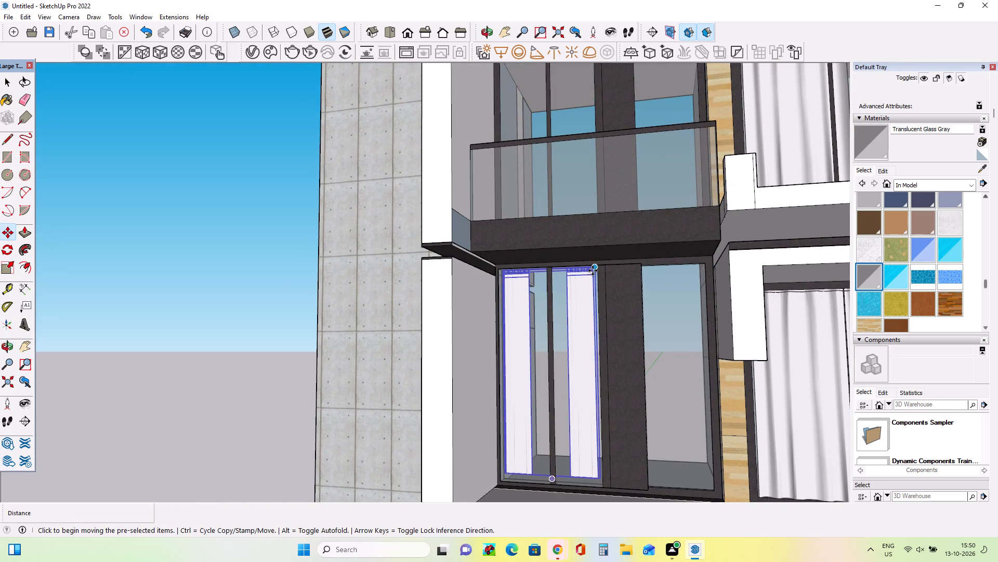
left_click(593, 271)
middle_click_drag(593, 165, 593, 249)
scroll(593, 249, "down", 1)
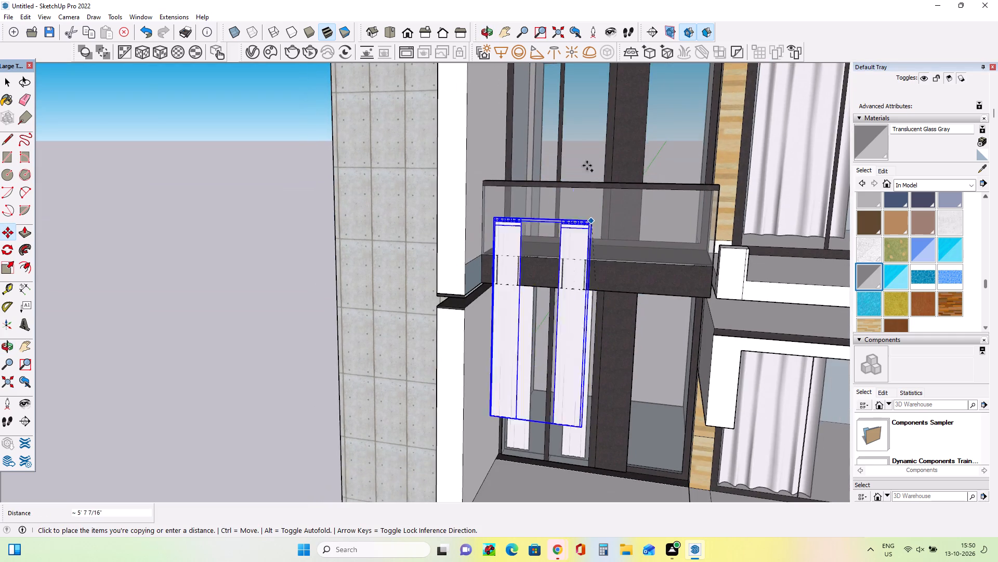
scroll(589, 156, "down", 6)
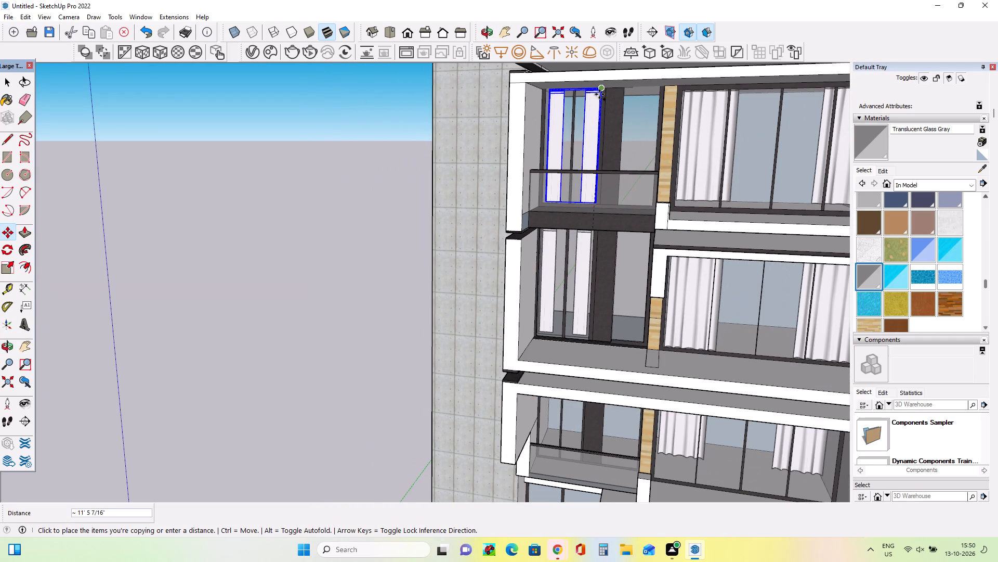
scroll(599, 94, "up", 12)
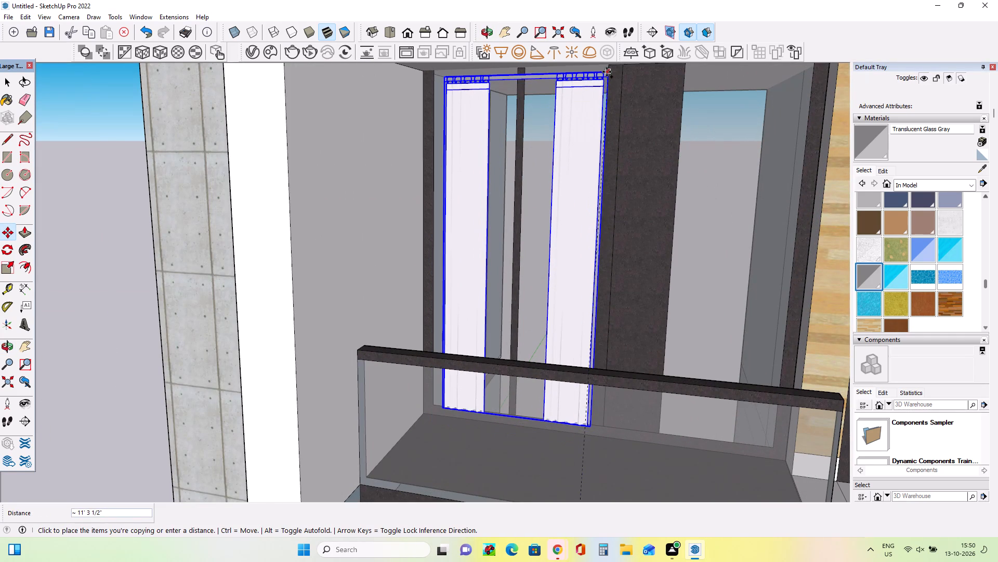
left_click(607, 69)
Copy the new narrow curtain pair about 12' 3" up to the side window of the next floor.
middle_click_drag(640, 221, 599, 228)
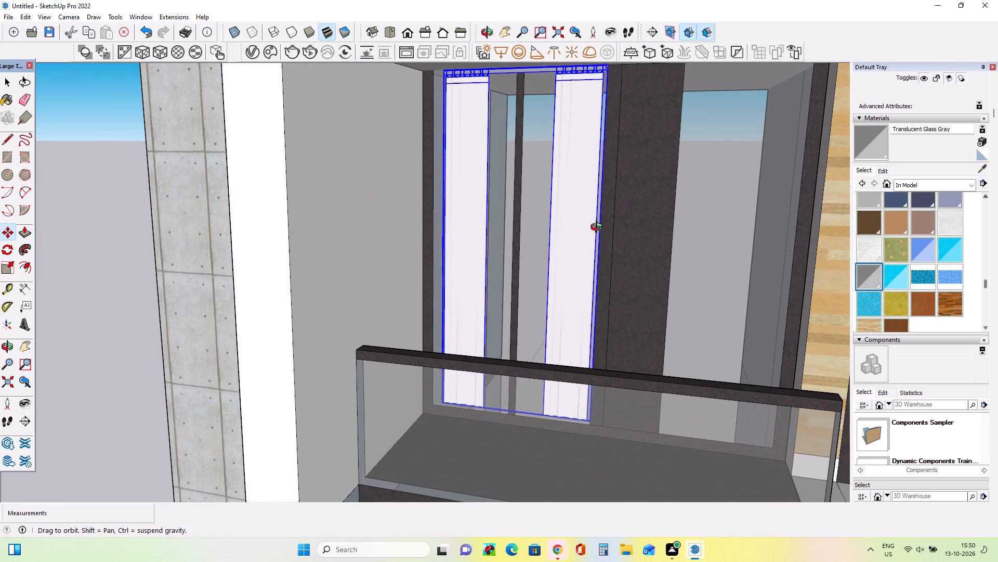
middle_click_drag(599, 228, 484, 247)
scroll(503, 260, "down", 16)
middle_click_drag(495, 281, 570, 185)
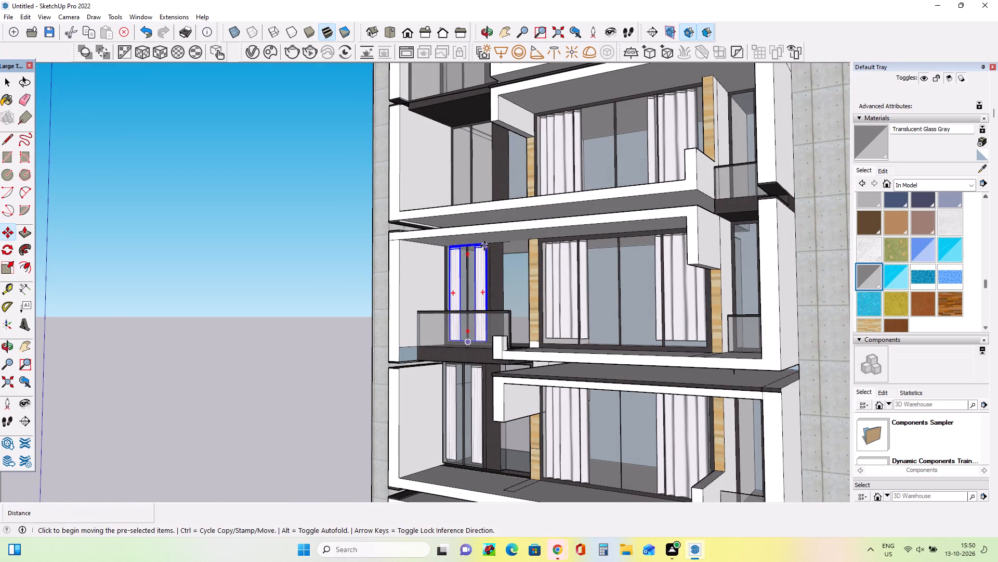
left_click(484, 246)
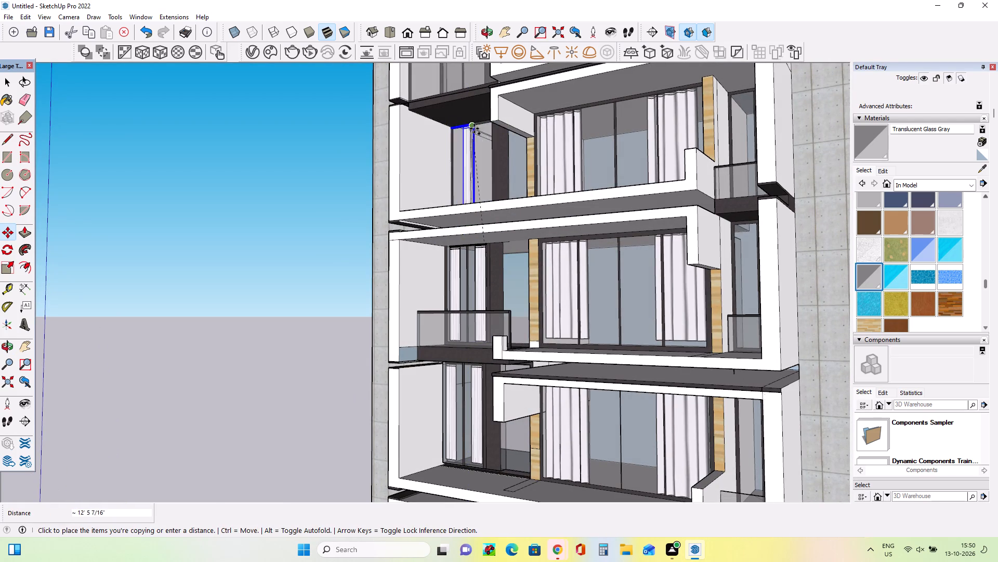
middle_click_drag(478, 135, 609, 190)
scroll(465, 112, "up", 4)
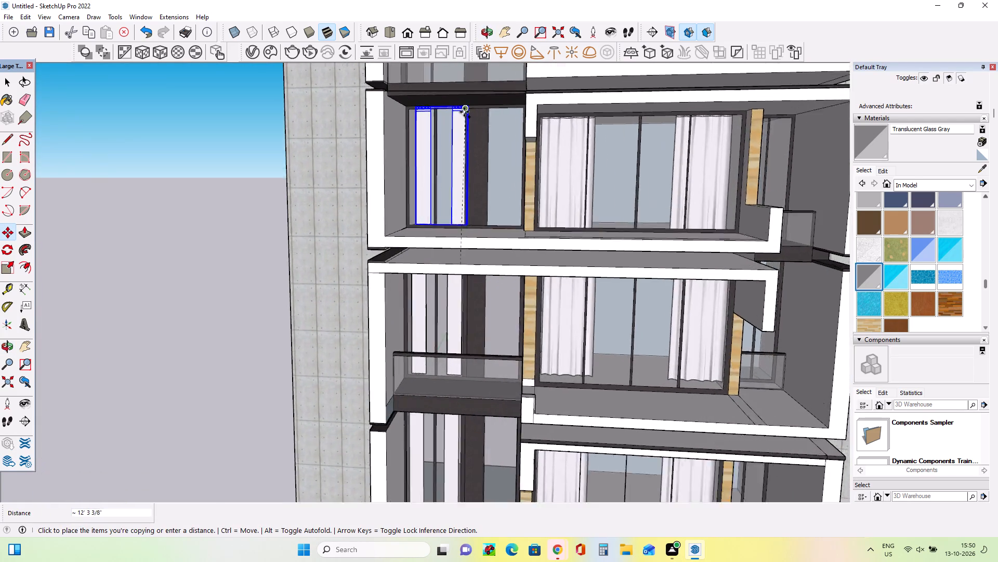
scroll(464, 112, "up", 5)
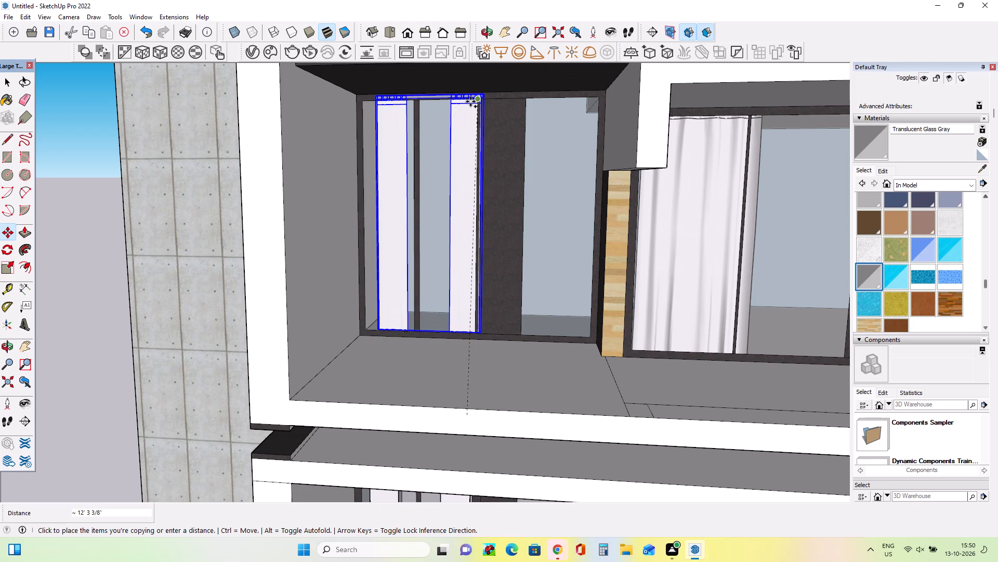
left_click(465, 100)
Move that curtain pair about 1' 8" inward so it sits behind the side window's glass.
middle_click_drag(492, 191, 380, 219)
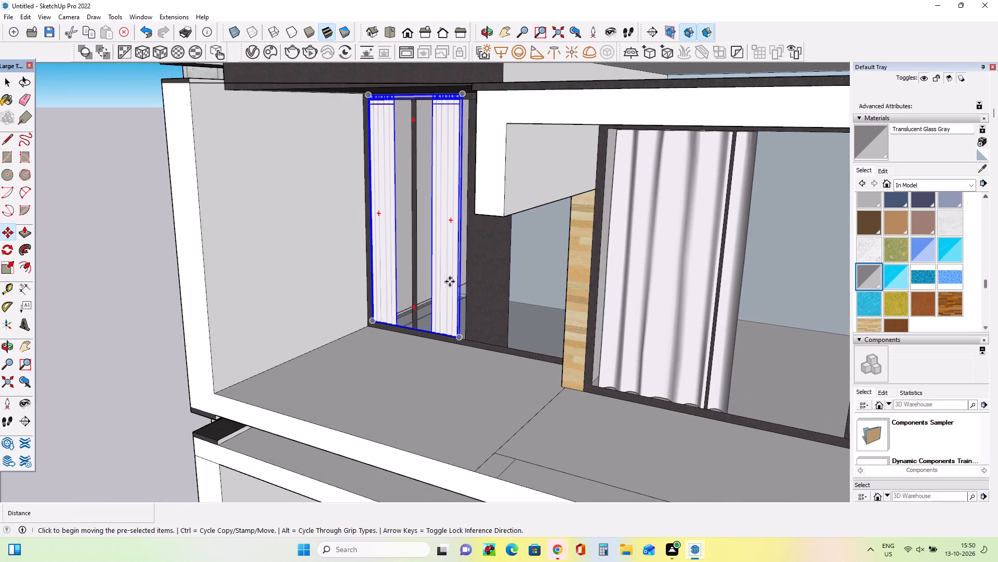
left_click(453, 303)
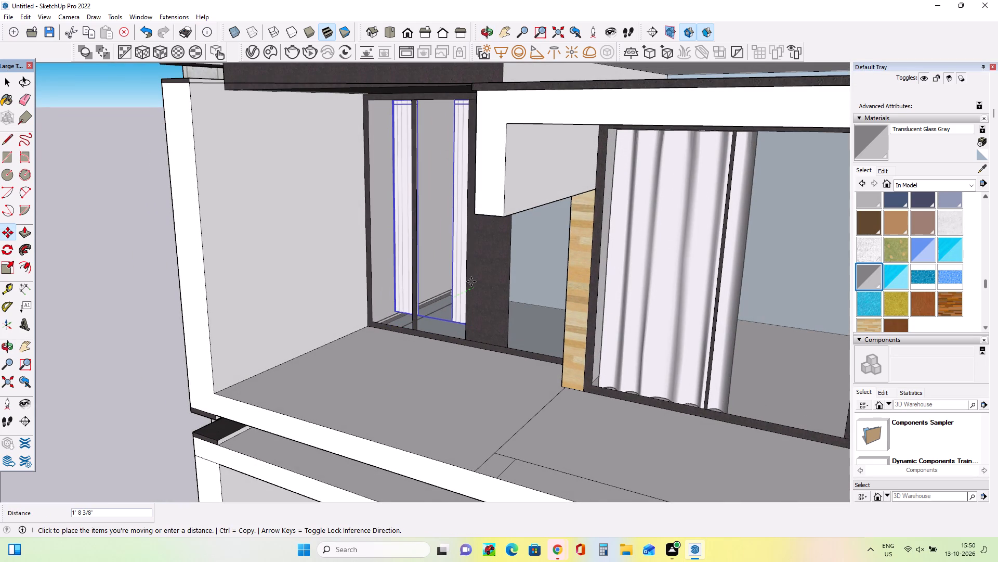
left_click(471, 282)
Copy the set-back curtain pair about 11' 4" up into the side window of the next balcony floor.
middle_click_drag(413, 314, 542, 296)
scroll(480, 287, "down", 4)
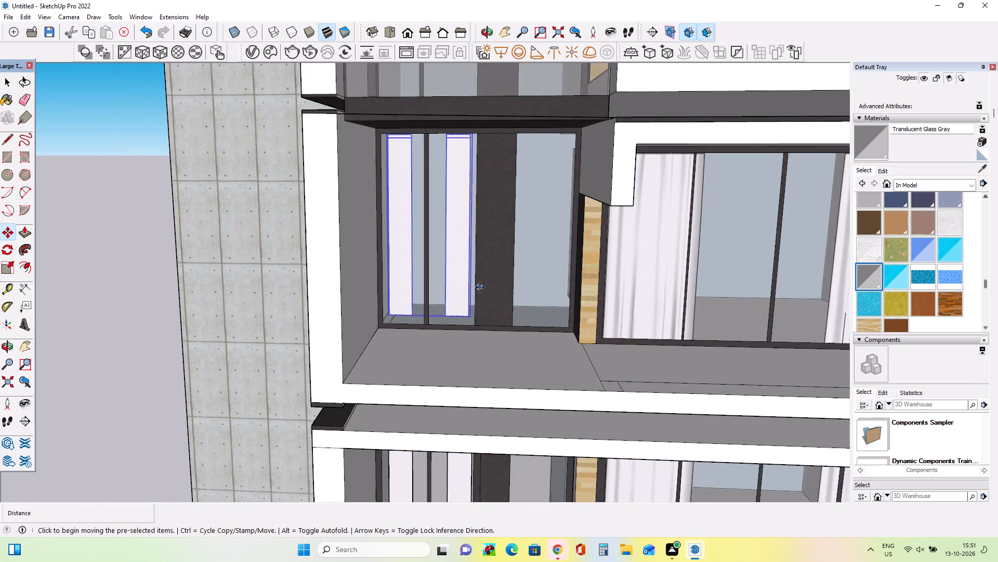
scroll(480, 287, "down", 5)
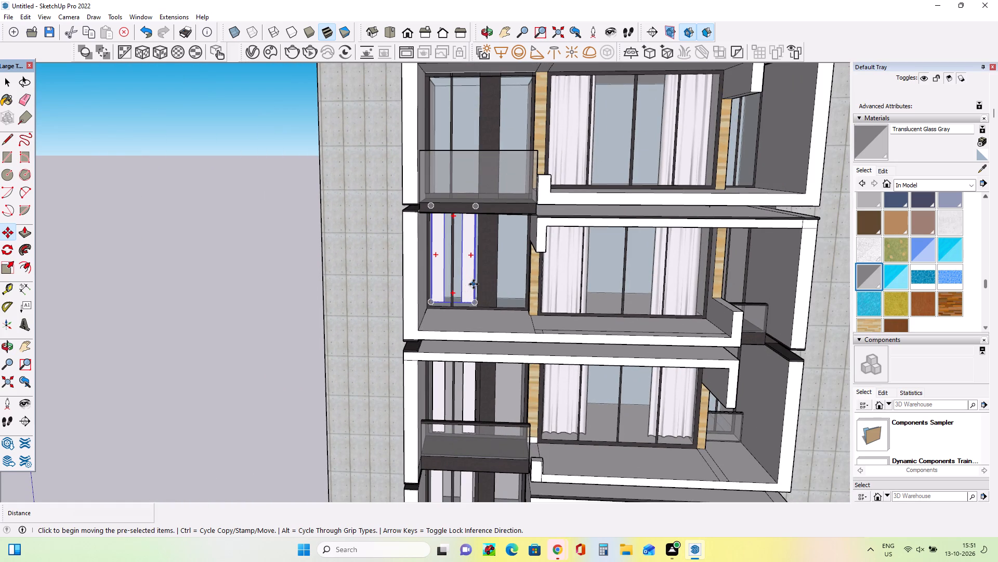
left_click(474, 284)
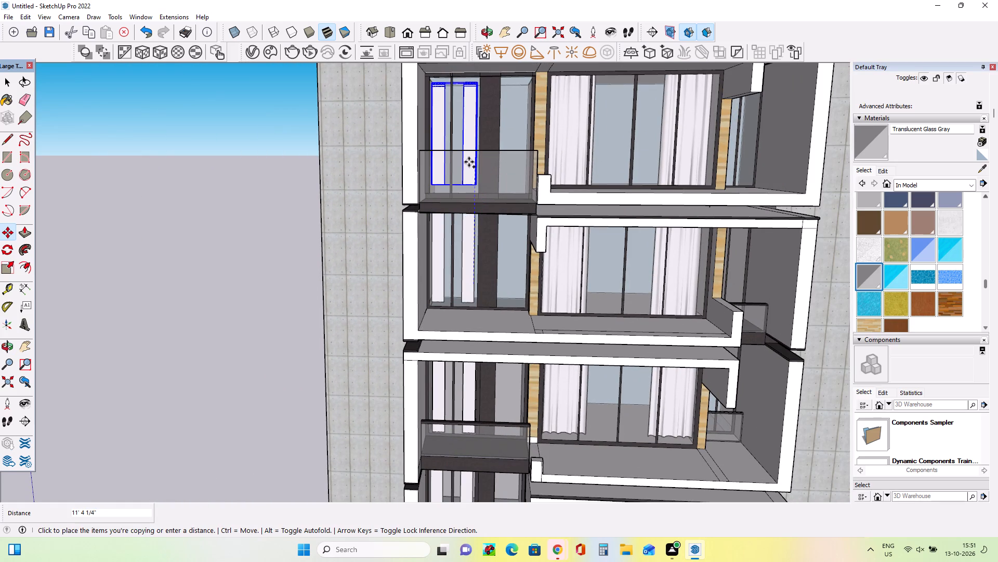
left_click(476, 159)
Shift the newly copied curtain pair slightly forward, towards the glass of its side window.
middle_click_drag(526, 186, 440, 238)
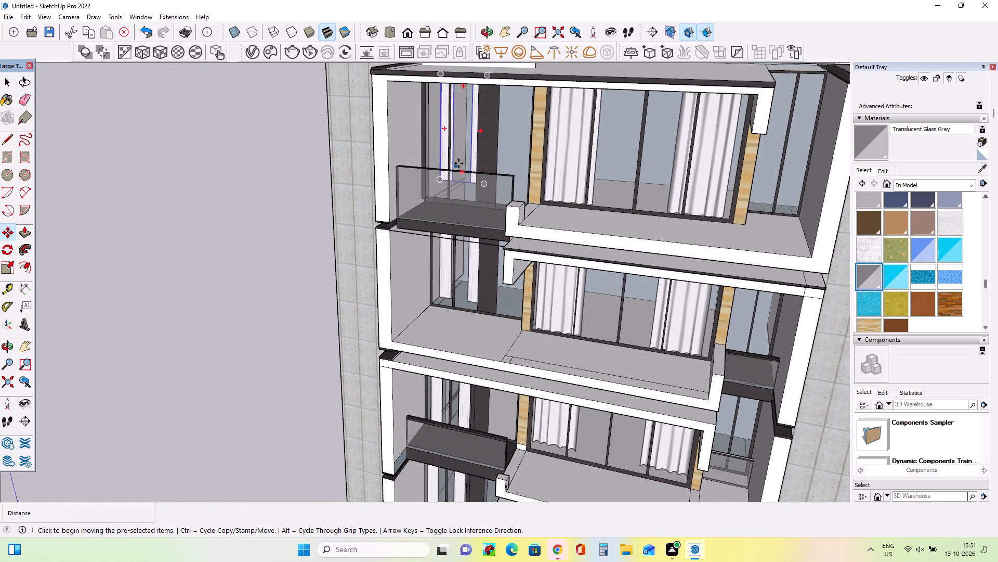
scroll(472, 157, "up", 6)
left_click(445, 164)
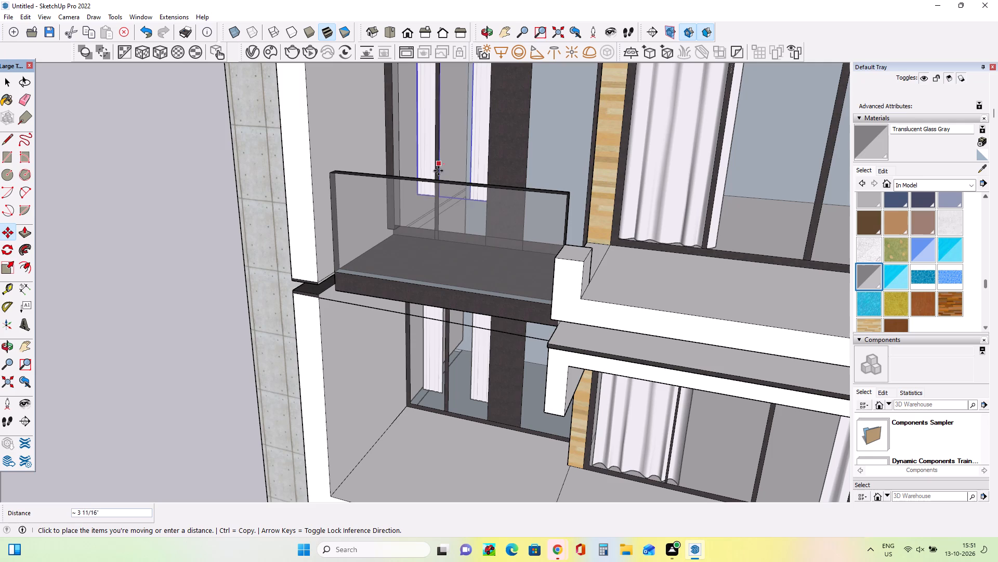
left_click(423, 175)
Copy the narrow curtain pair about 12' 4" up into the side window of the highest glazed floor.
middle_click_drag(494, 225, 486, 256)
scroll(486, 256, "down", 2)
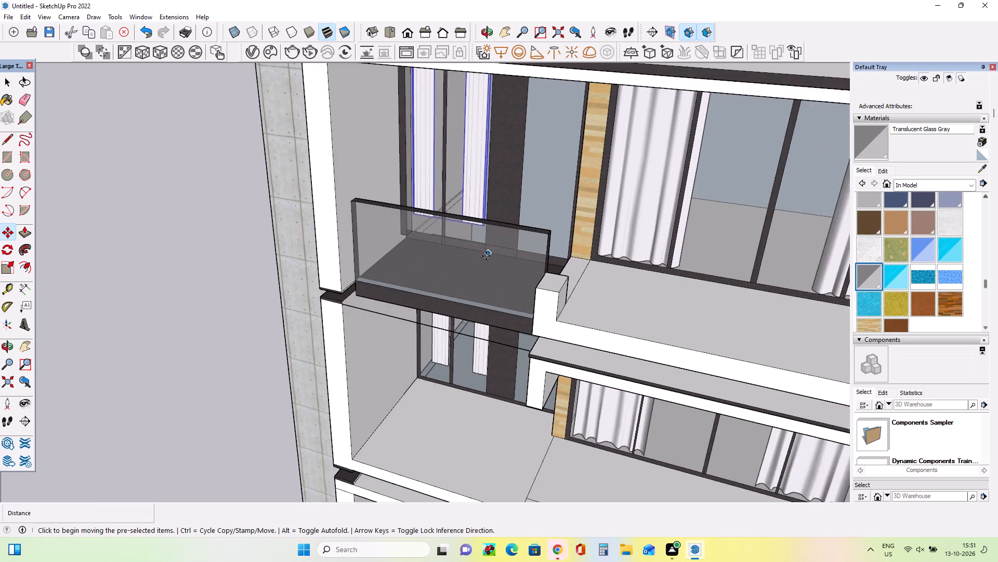
scroll(486, 256, "down", 14)
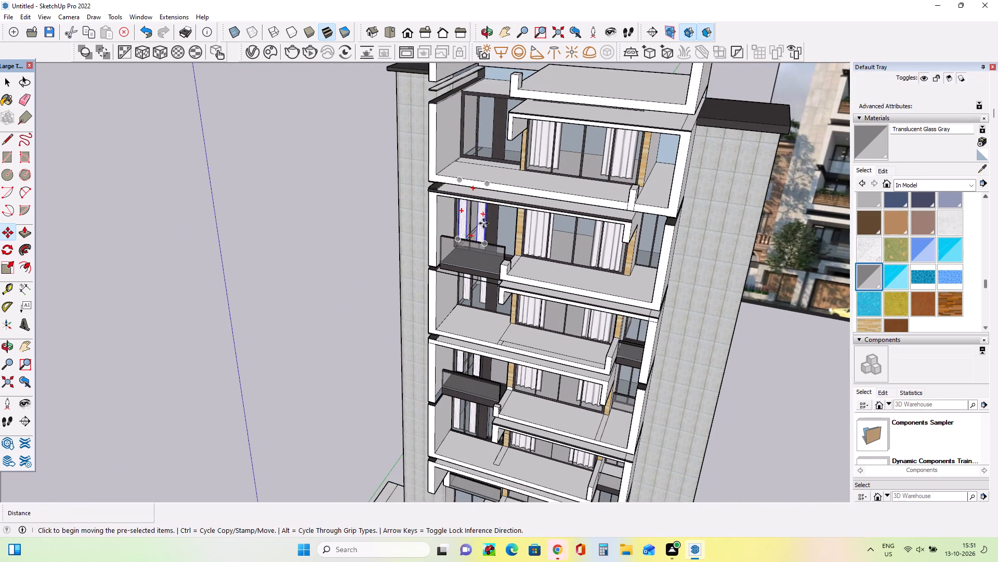
left_click(485, 224)
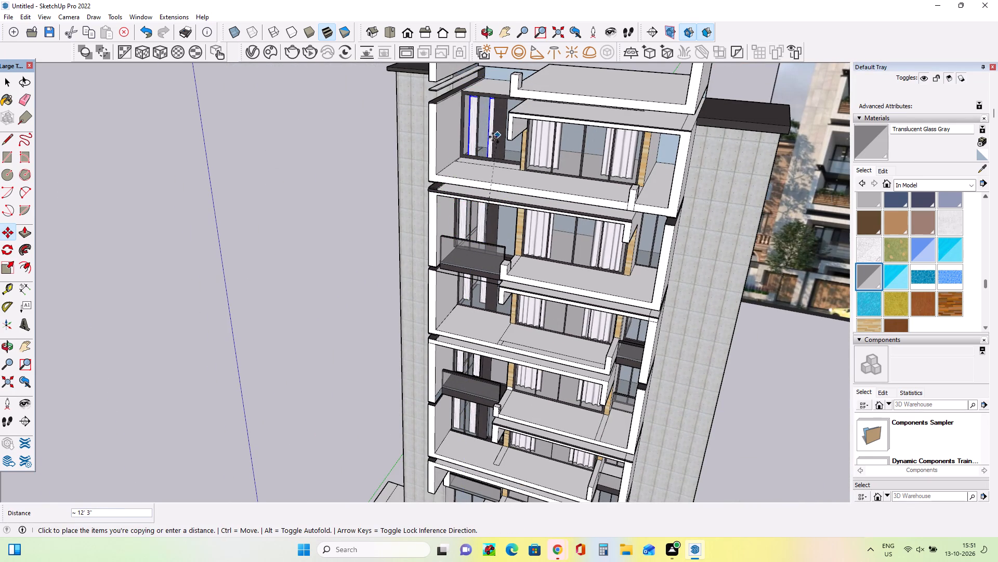
left_click(497, 134)
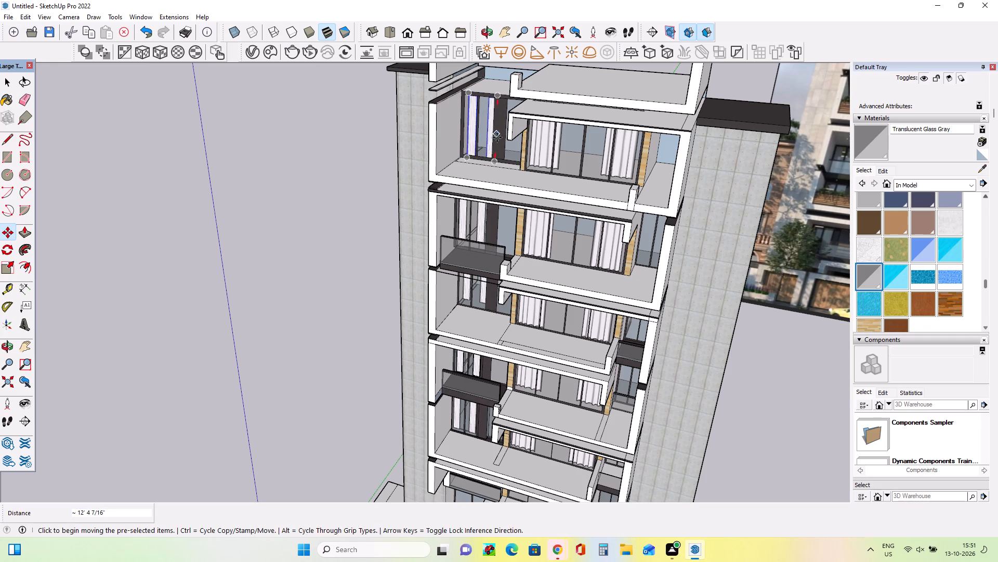
Examine the whole facade beside the reference photo, checking which side windows still lack curtains.
scroll(495, 229, "down", 6)
middle_click_drag(498, 251, 573, 164)
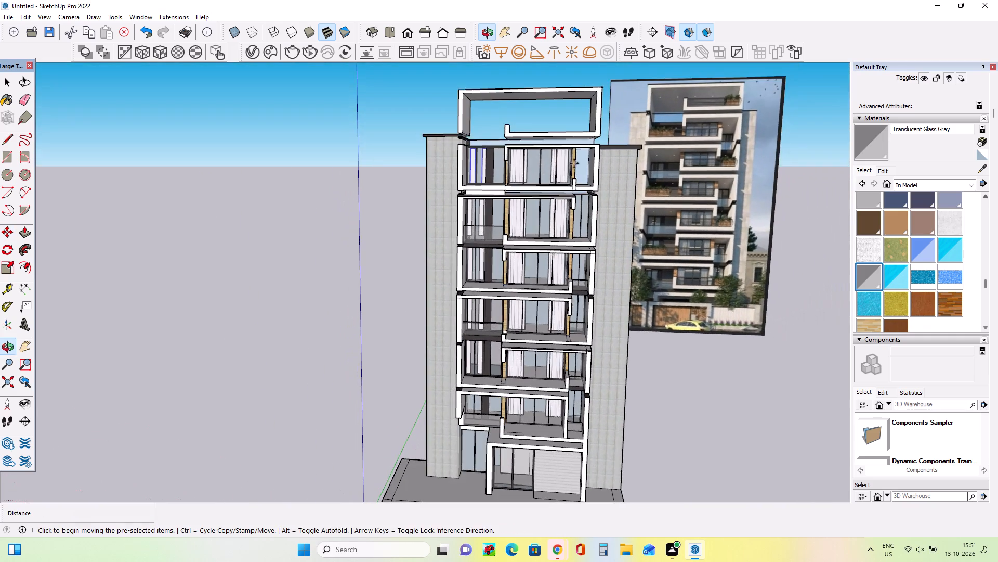
scroll(474, 178, "down", 1)
scroll(474, 178, "up", 7)
scroll(475, 221, "down", 3)
scroll(487, 342, "down", 4)
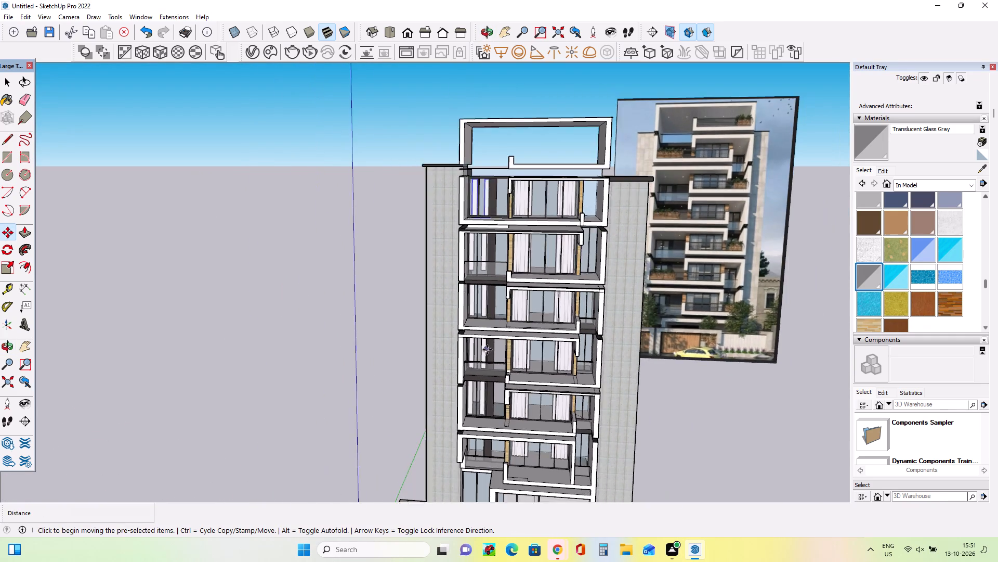
scroll(492, 360, "down", 3)
scroll(508, 488, "up", 4)
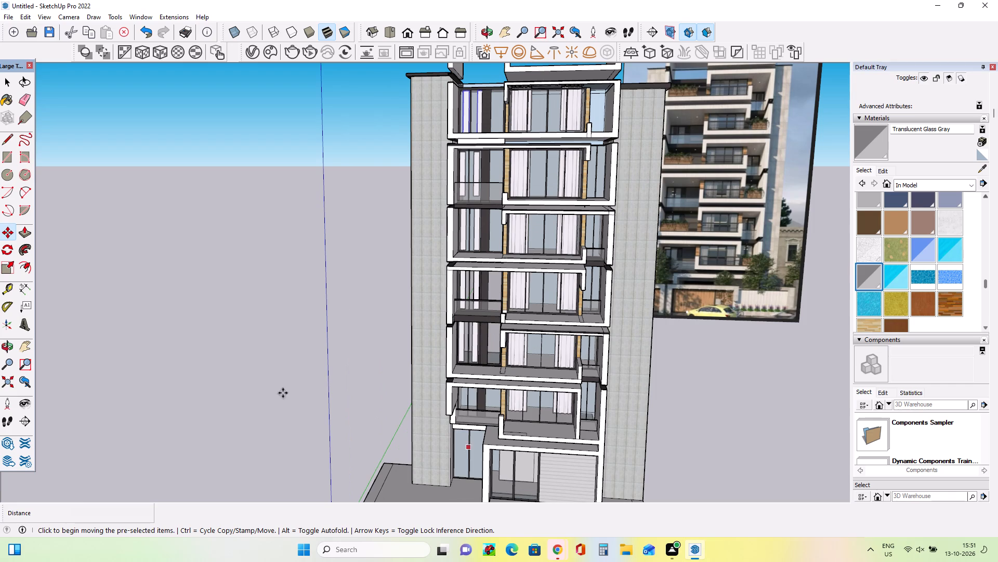
left_click(25, 348)
left_click_drag(258, 369, 189, 283)
scroll(410, 317, "down", 7)
scroll(485, 261, "up", 3)
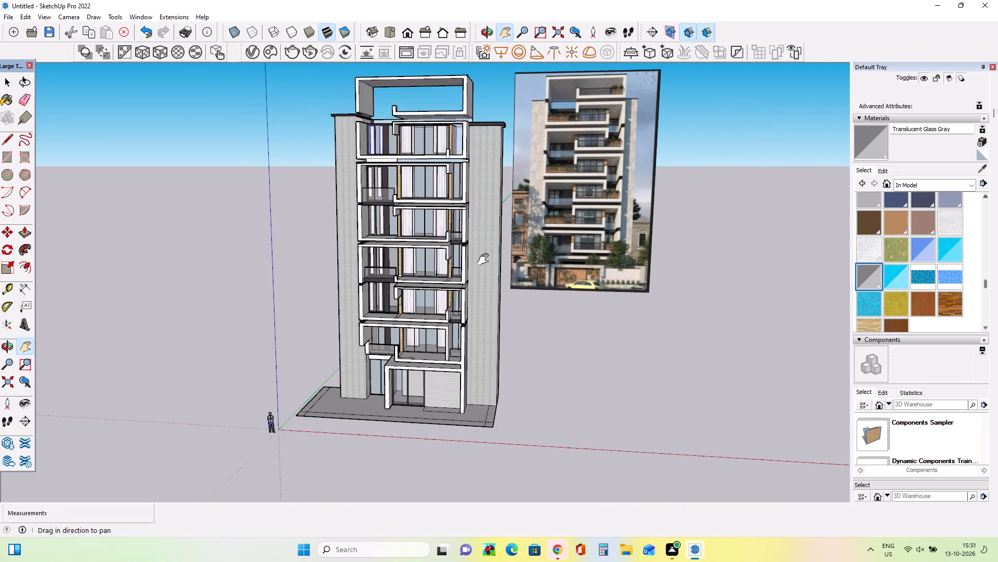
scroll(485, 260, "up", 3)
scroll(487, 262, "down", 3)
scroll(375, 302, "up", 3)
middle_click_drag(375, 305, 375, 306)
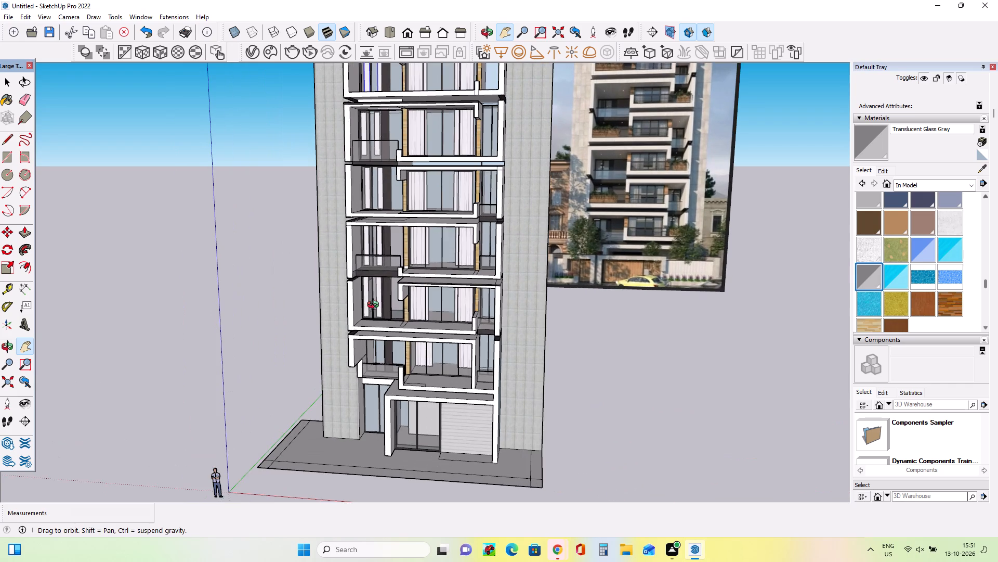
middle_click_drag(375, 306, 439, 291)
scroll(365, 401, "up", 3)
middle_click_drag(375, 367, 370, 351)
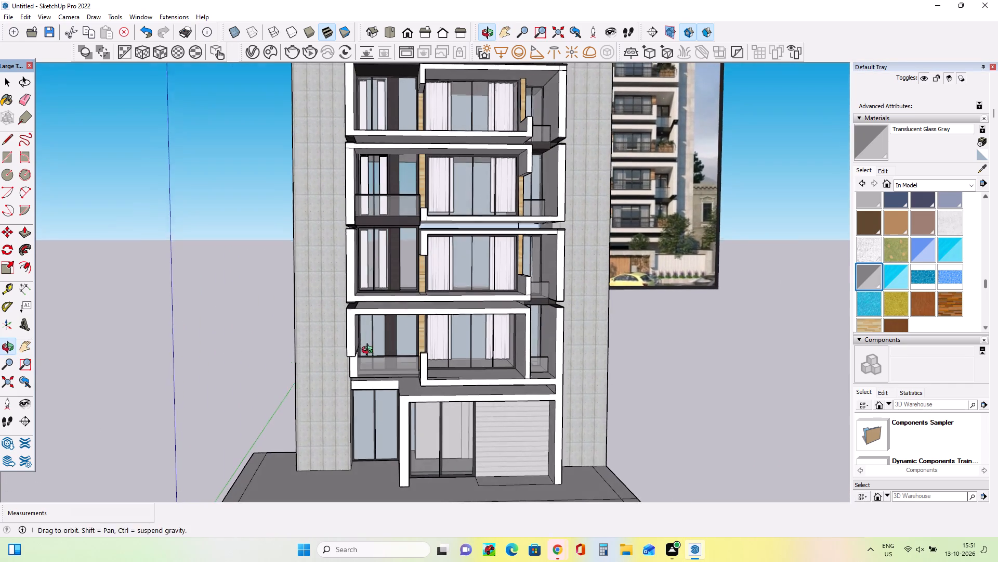
middle_click_drag(370, 351, 370, 349)
scroll(386, 249, "down", 7)
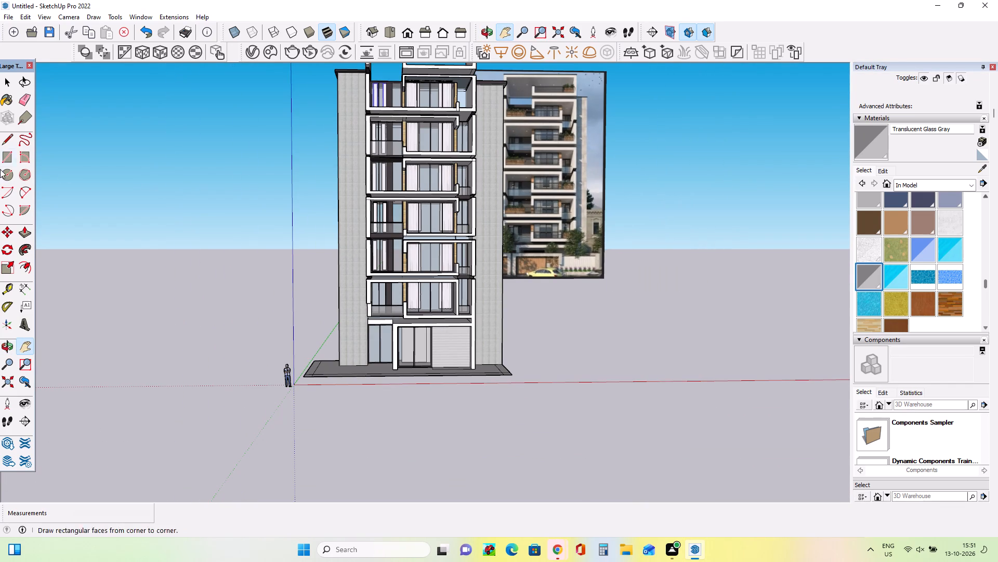
Copy the highest narrow curtain pair about 60' 4" down into the side window of the first floor above ground.
left_click(9, 227)
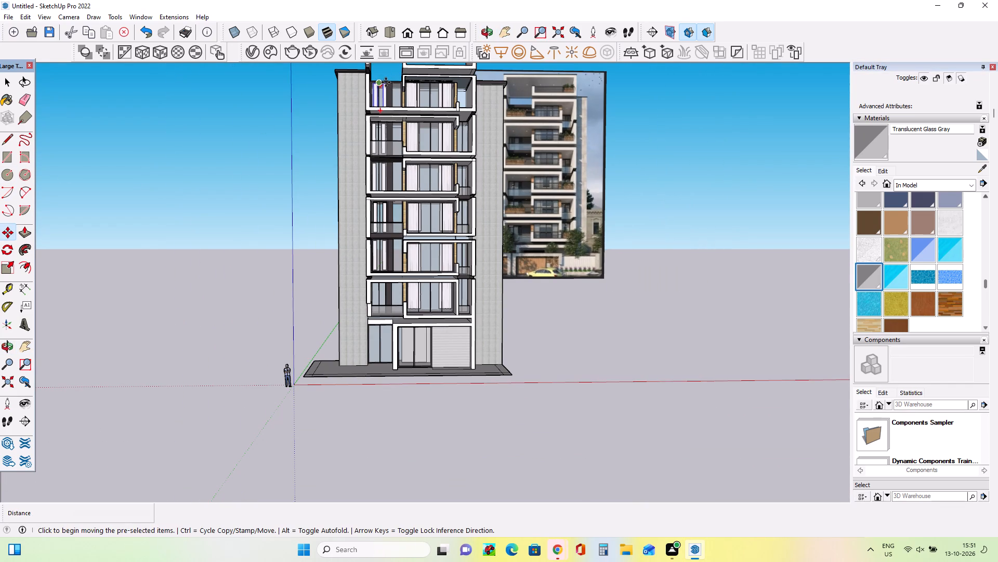
left_click(386, 83)
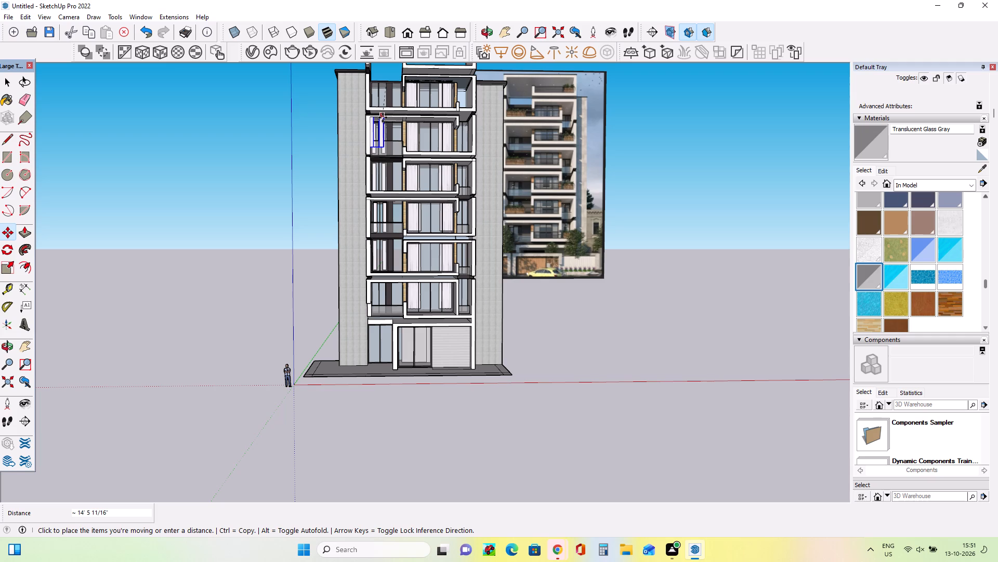
scroll(377, 333, "up", 12)
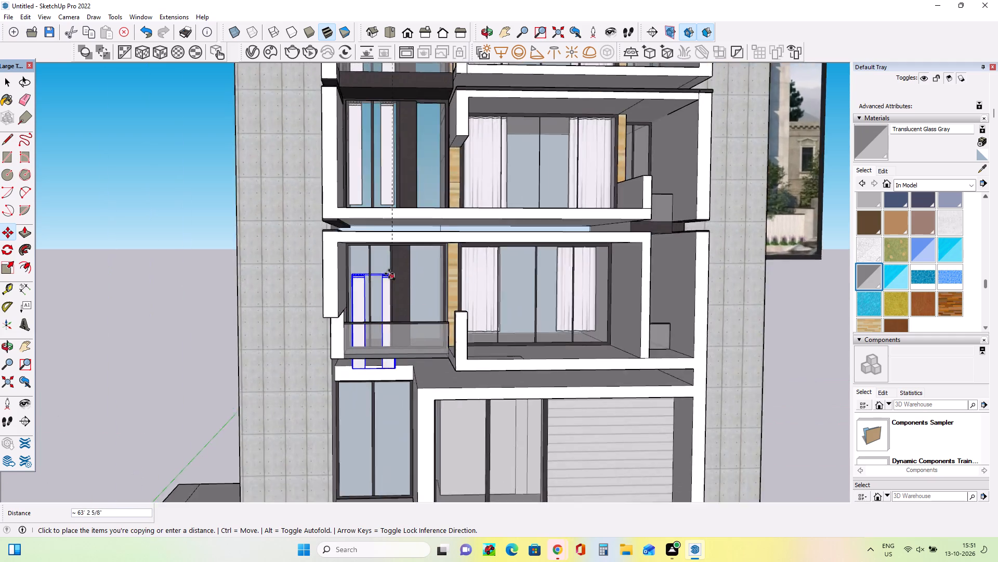
scroll(389, 274, "up", 7)
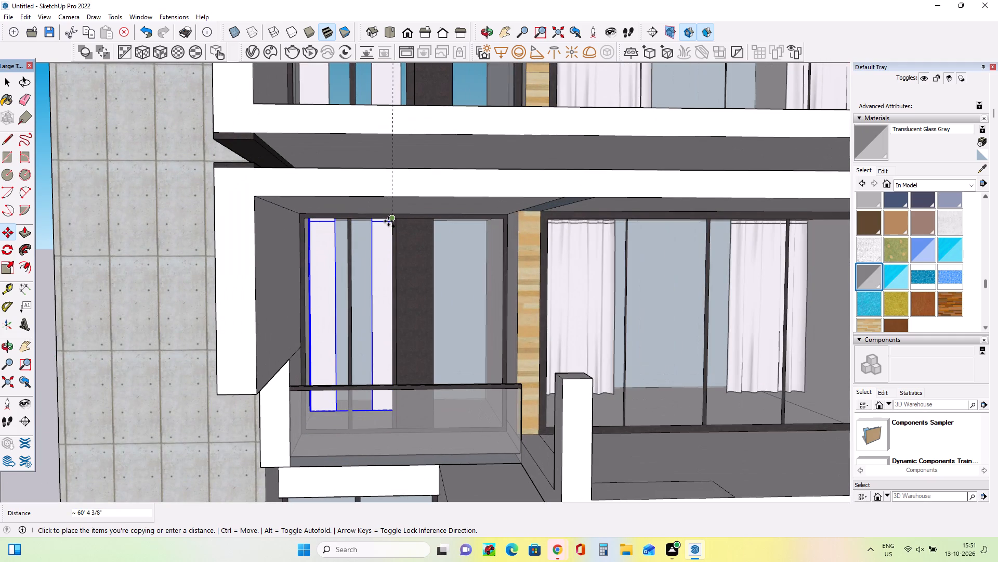
left_click(388, 221)
Examine the copied curtain pair's fit in the lowest balcony's side window and the surrounding facade.
middle_click_drag(379, 263, 243, 301)
scroll(336, 306, "down", 2)
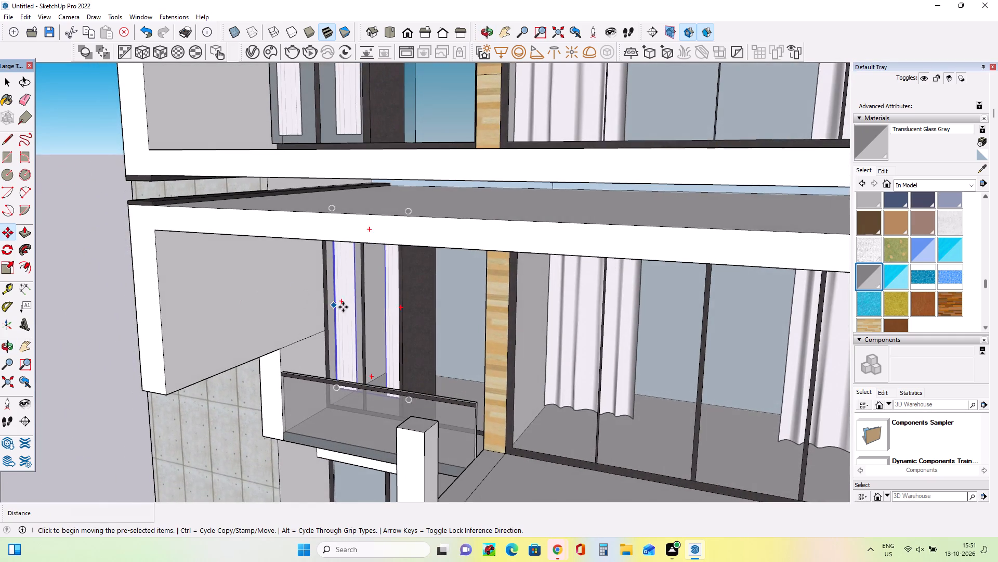
scroll(343, 307, "down", 6)
middle_click_drag(382, 316, 515, 309)
scroll(382, 317, "down", 1)
scroll(516, 308, "down", 6)
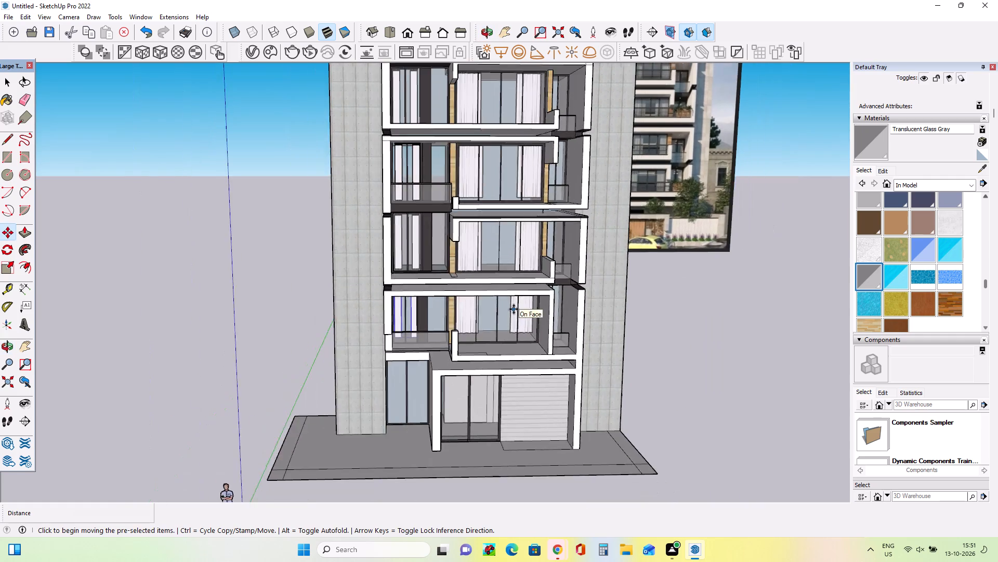
Copy the lowest balcony's narrow curtain pair about 13' 9" down into the ground-floor side window.
middle_click_drag(515, 309, 507, 271)
scroll(415, 300, "up", 4)
scroll(417, 300, "down", 1)
scroll(421, 302, "up", 4)
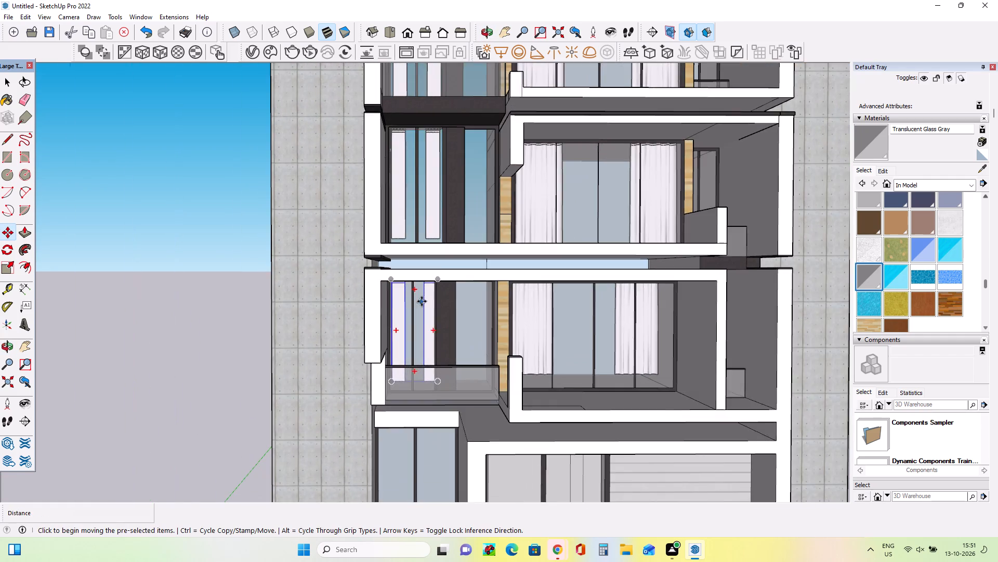
scroll(426, 297, "up", 4)
left_click(437, 278)
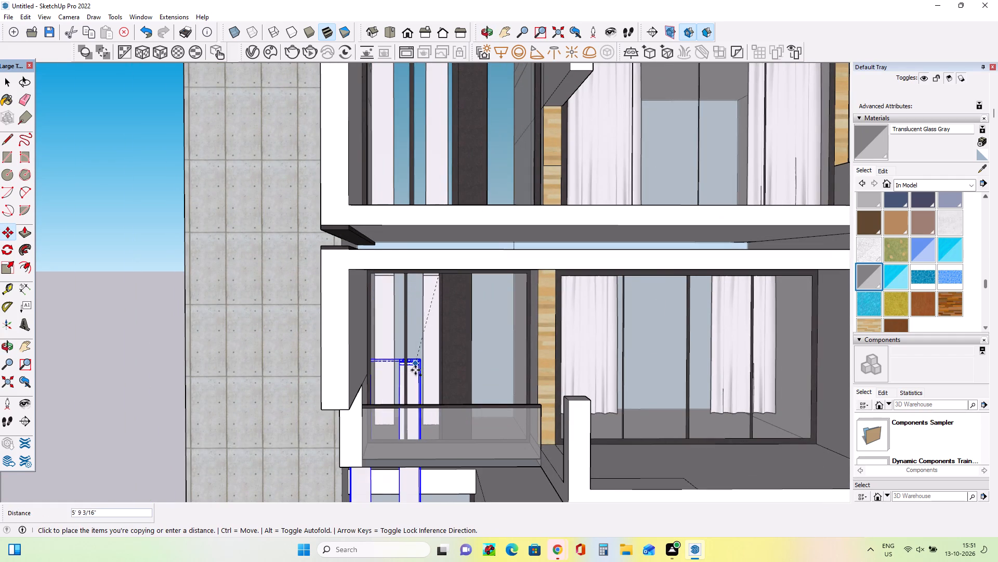
scroll(417, 393, "down", 12)
scroll(432, 467, "up", 6)
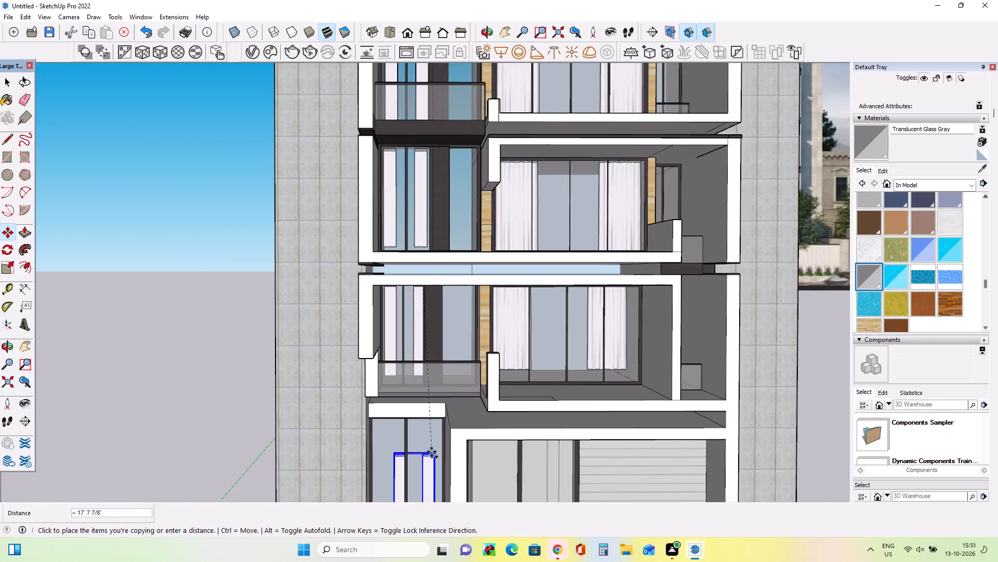
scroll(431, 452, "up", 8)
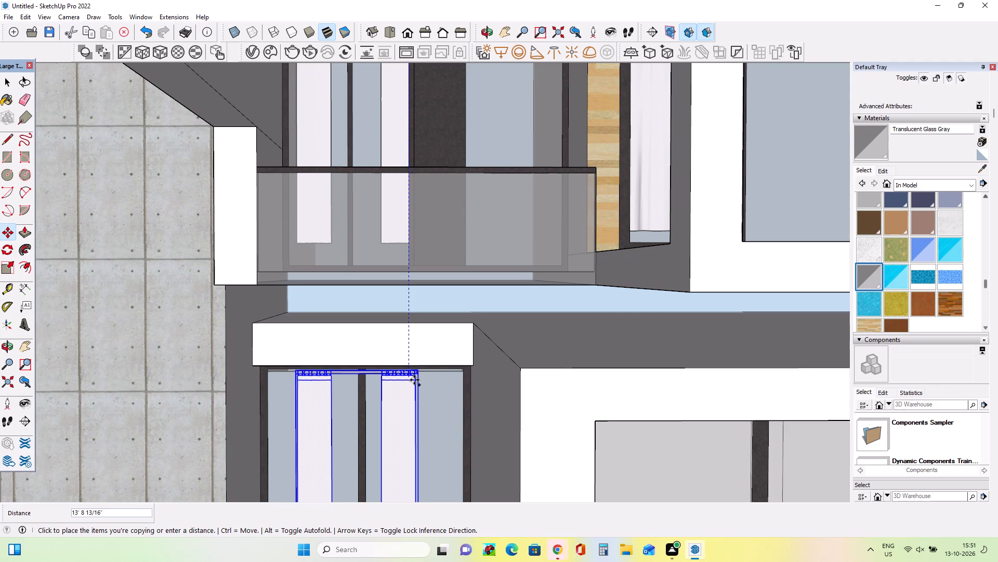
left_click(416, 382)
Scale the ground-floor curtain pair's width by about 1.37 towards the window jamb nearer the garage.
middle_click_drag(483, 386, 469, 365)
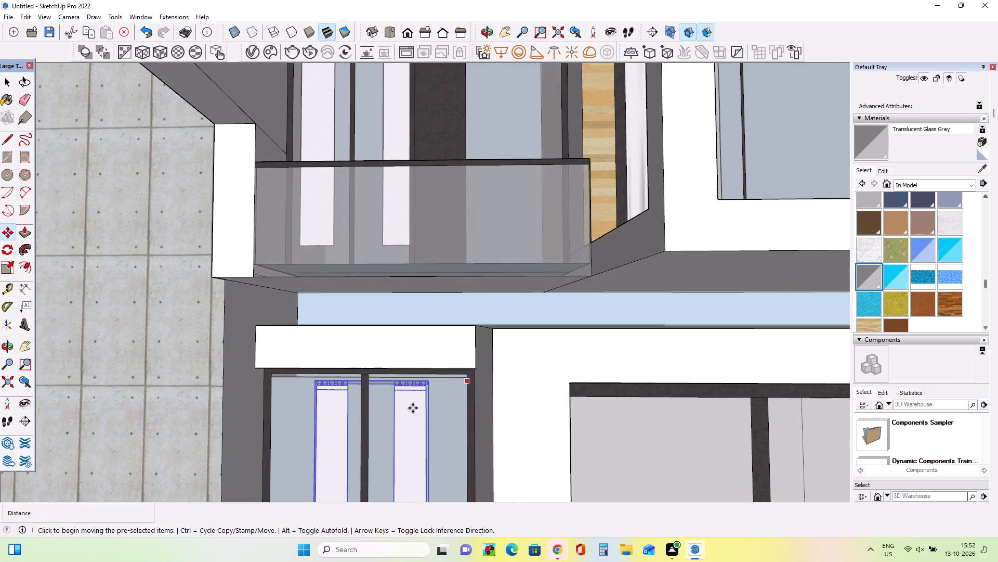
scroll(400, 415, "up", 5)
middle_click_drag(428, 411, 435, 412)
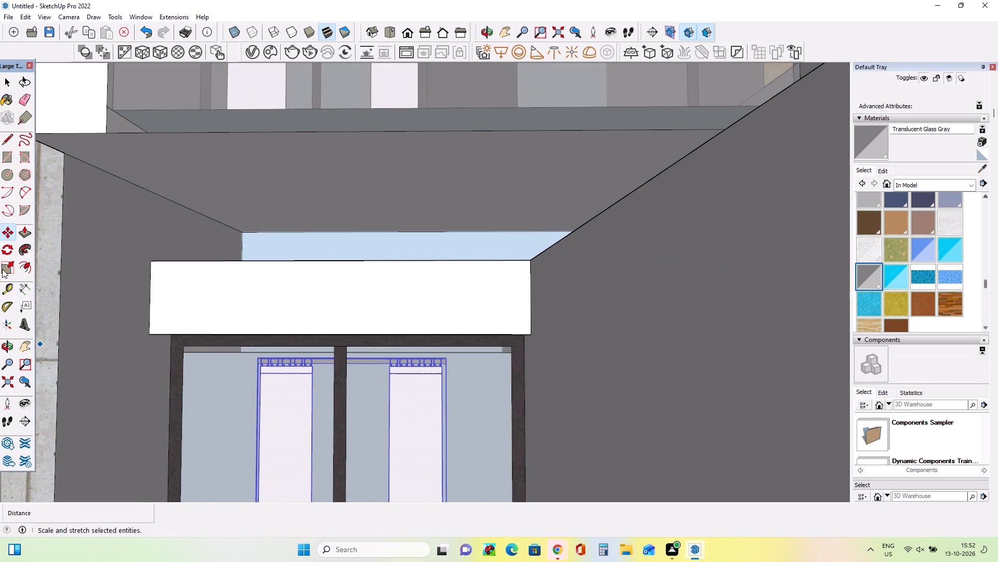
left_click(2, 265)
scroll(286, 426, "down", 9)
scroll(268, 492, "up", 2)
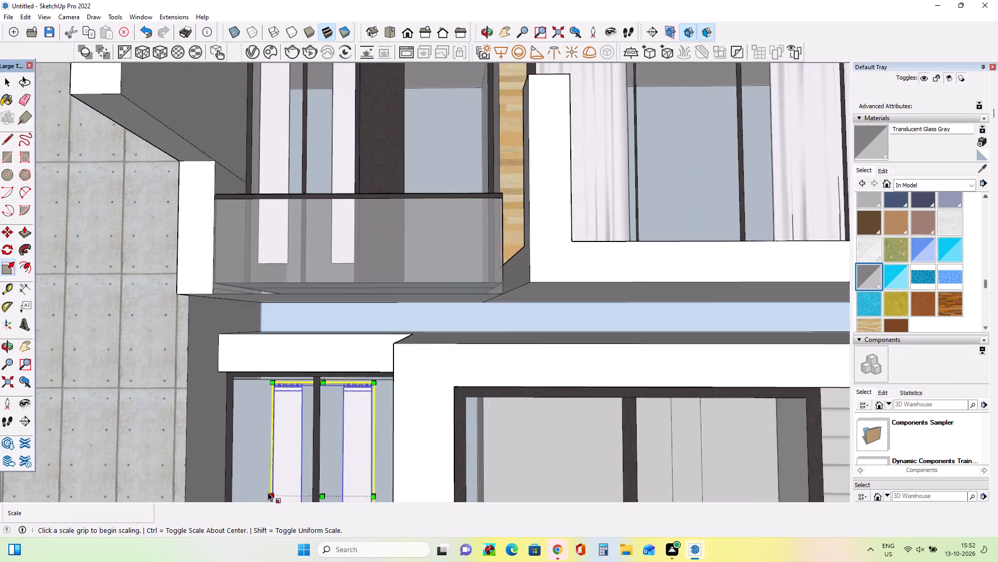
scroll(268, 492, "up", 6)
left_click(19, 344)
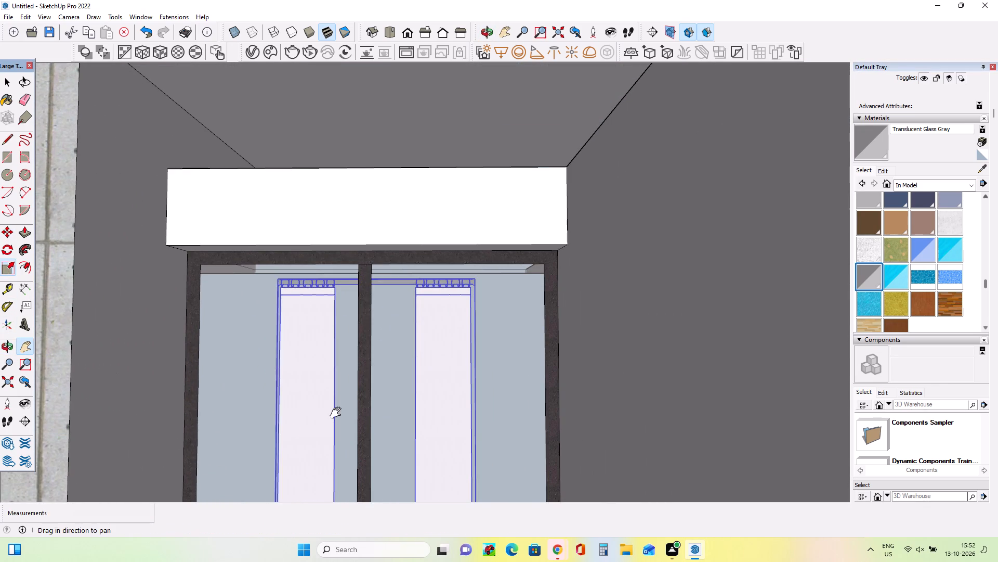
left_click_drag(338, 413, 347, 268)
left_click(5, 274)
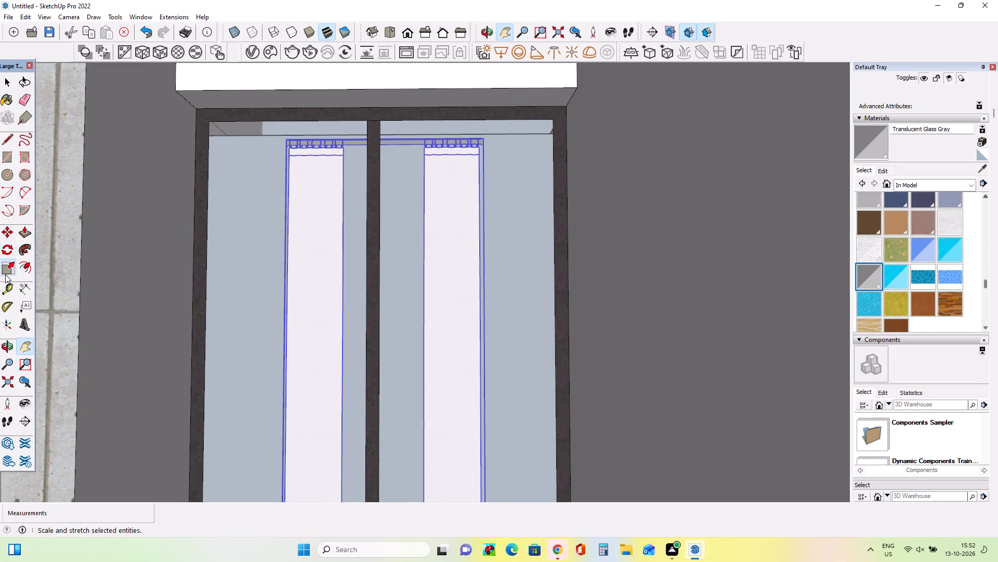
left_click(286, 352)
scroll(309, 367, "up", 1)
middle_click_drag(307, 367, 246, 377)
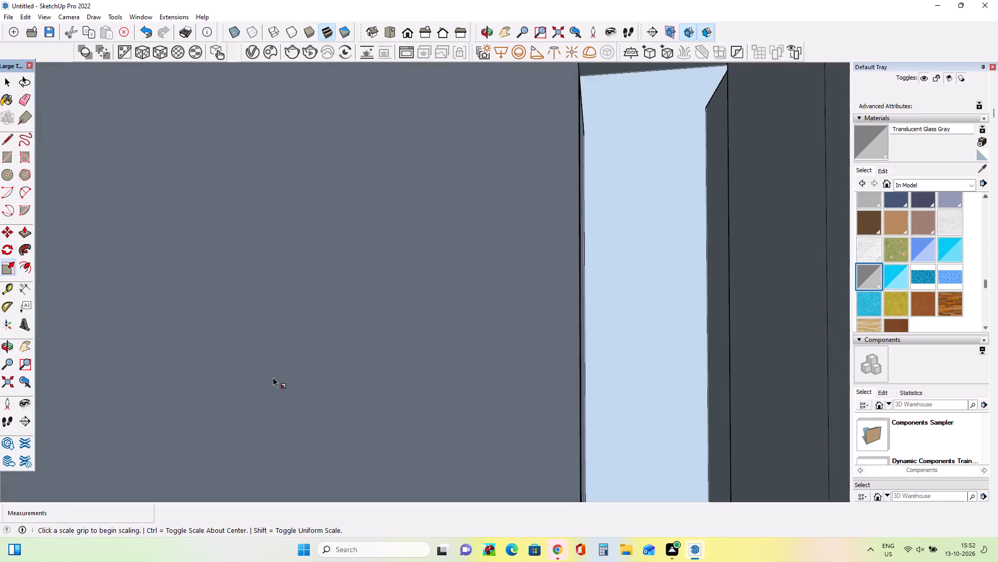
scroll(309, 373, "down", 13)
scroll(393, 366, "down", 6)
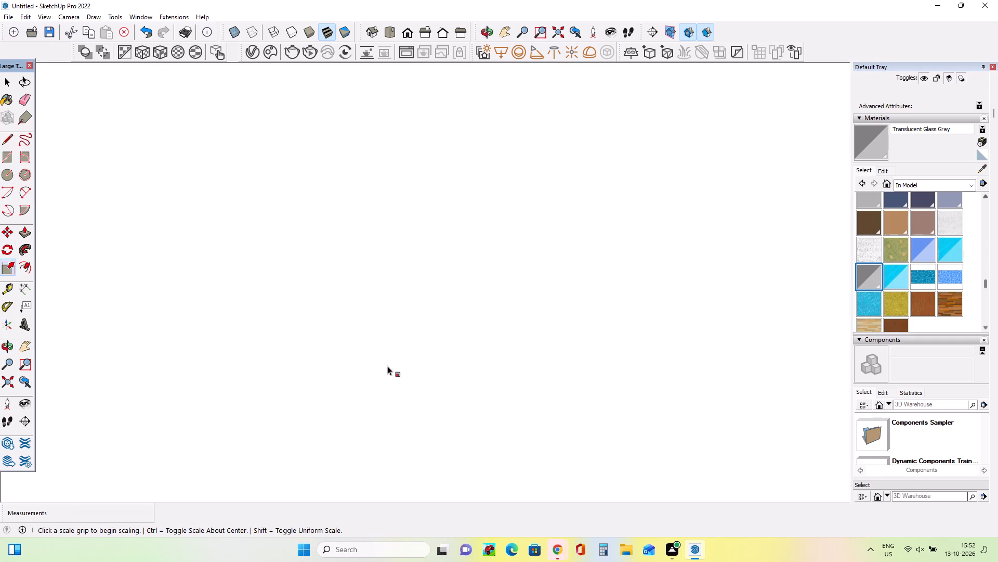
scroll(387, 366, "down", 20)
scroll(387, 366, "down", 8)
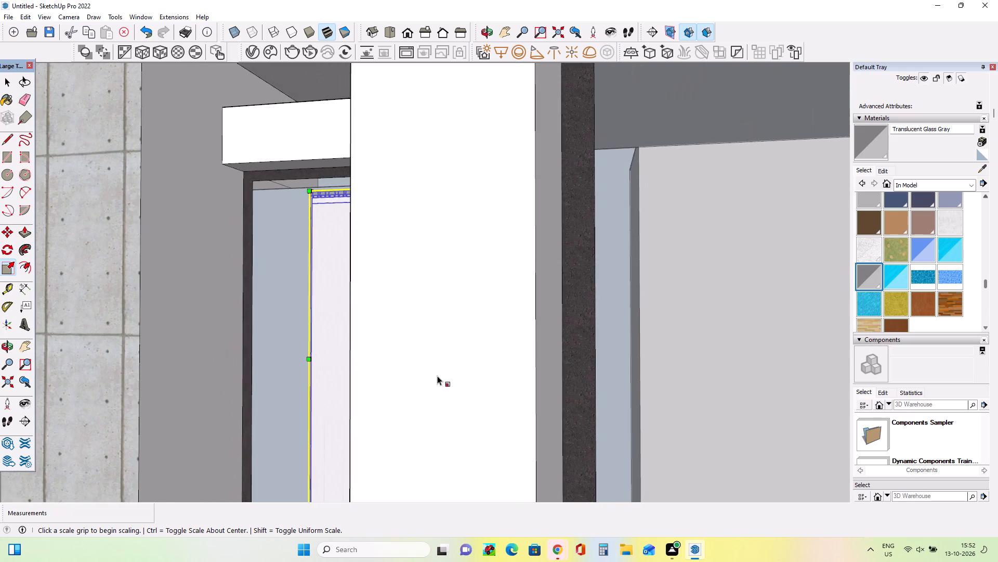
scroll(437, 376, "down", 4)
middle_click_drag(492, 382, 545, 405)
scroll(516, 407, "down", 1)
scroll(332, 395, "up", 6)
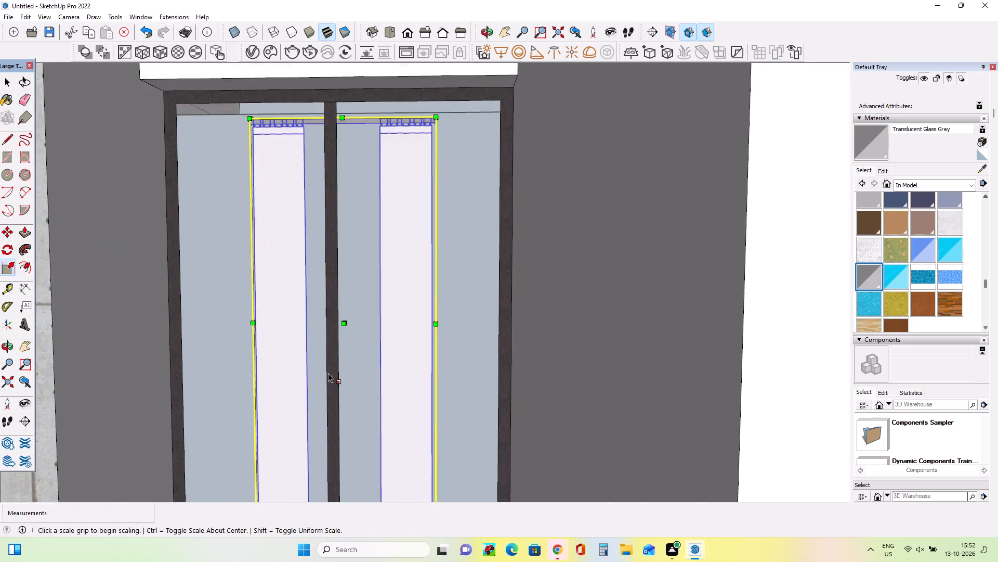
scroll(328, 373, "up", 3)
middle_click_drag(442, 330, 508, 344)
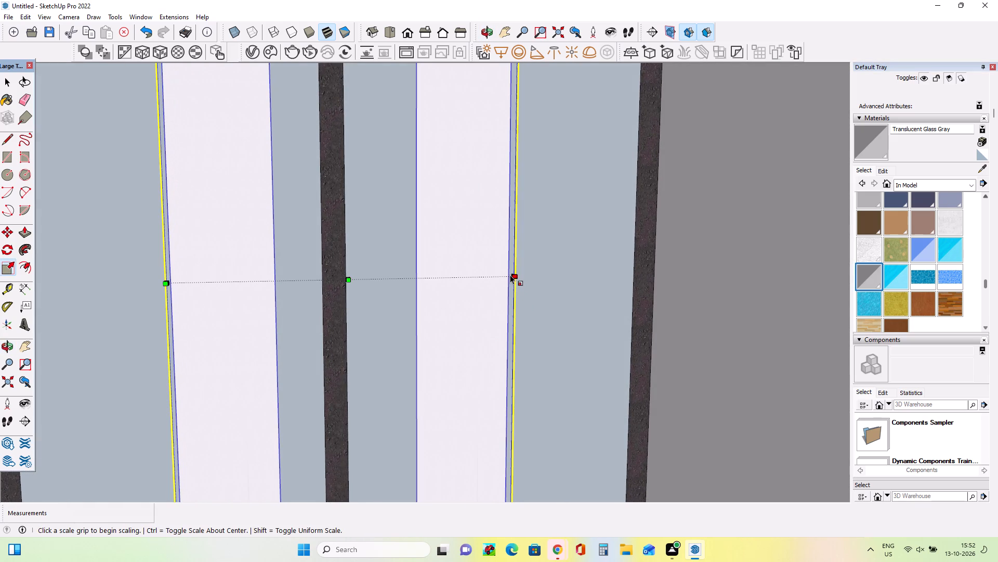
scroll(508, 276, "up", 12)
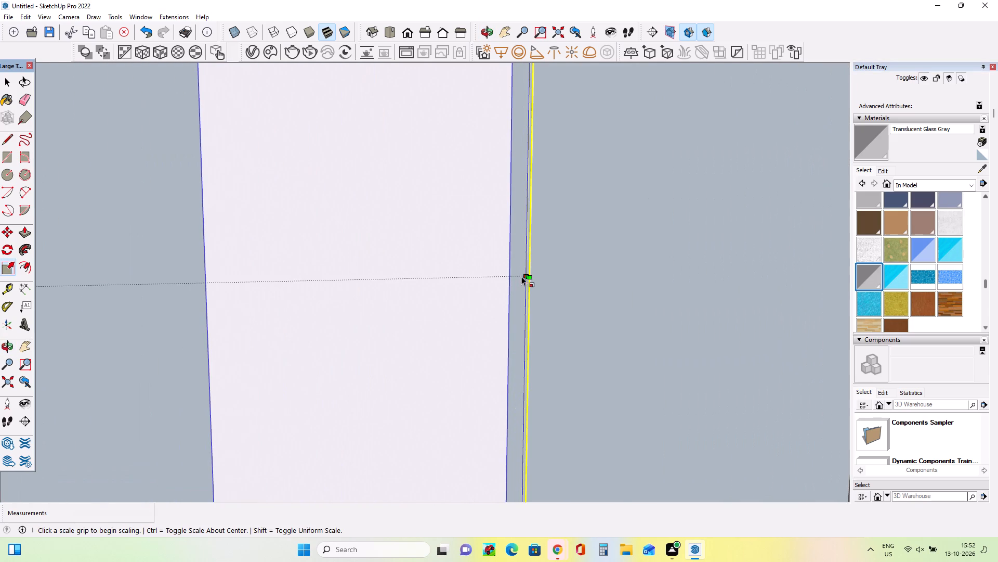
left_click(523, 276)
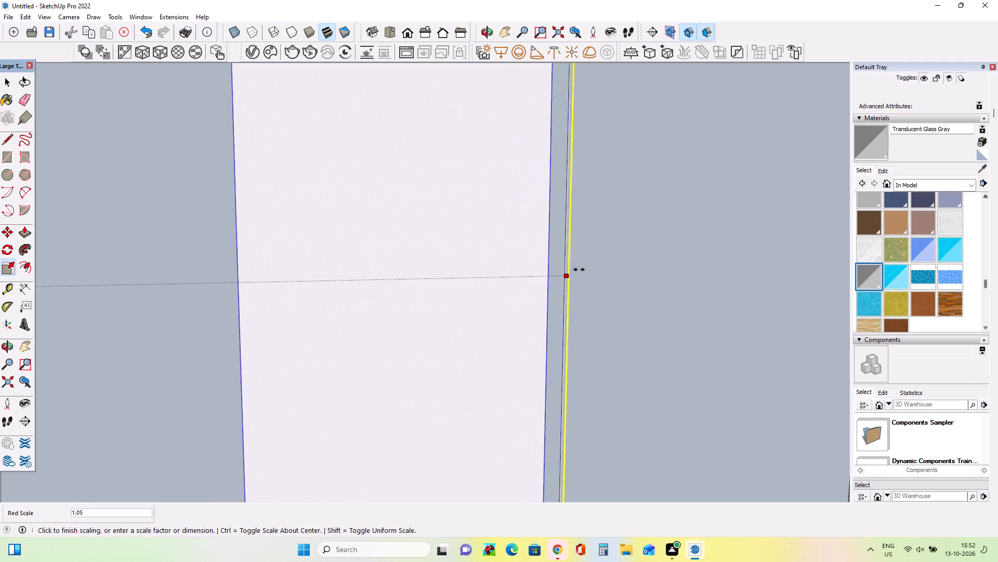
scroll(624, 255, "down", 11)
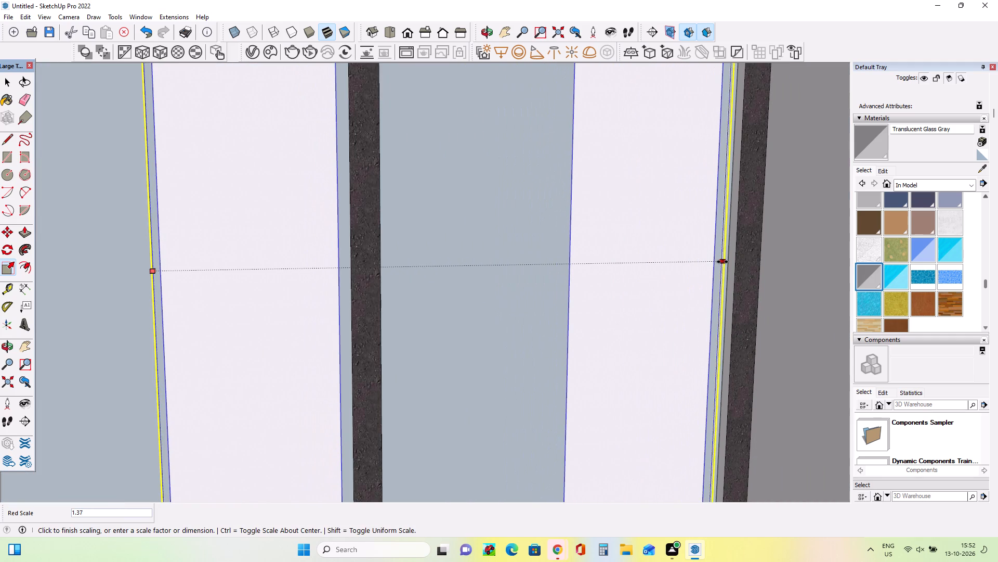
left_click(724, 262)
Scale the ground-floor curtain pair's depth by about 10.79 so its folds project forward.
middle_click_drag(338, 316, 334, 323)
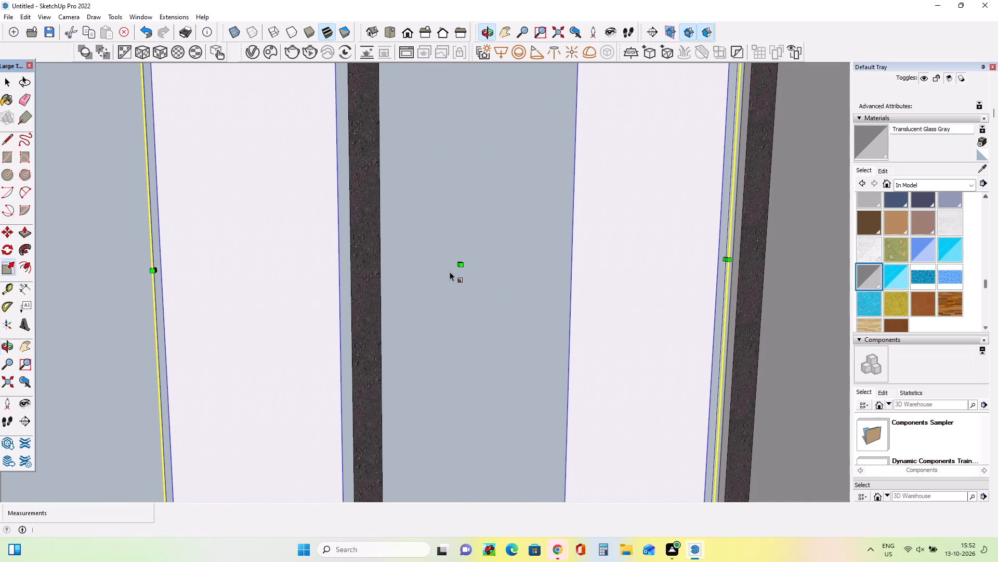
left_click(457, 264)
left_click(449, 247)
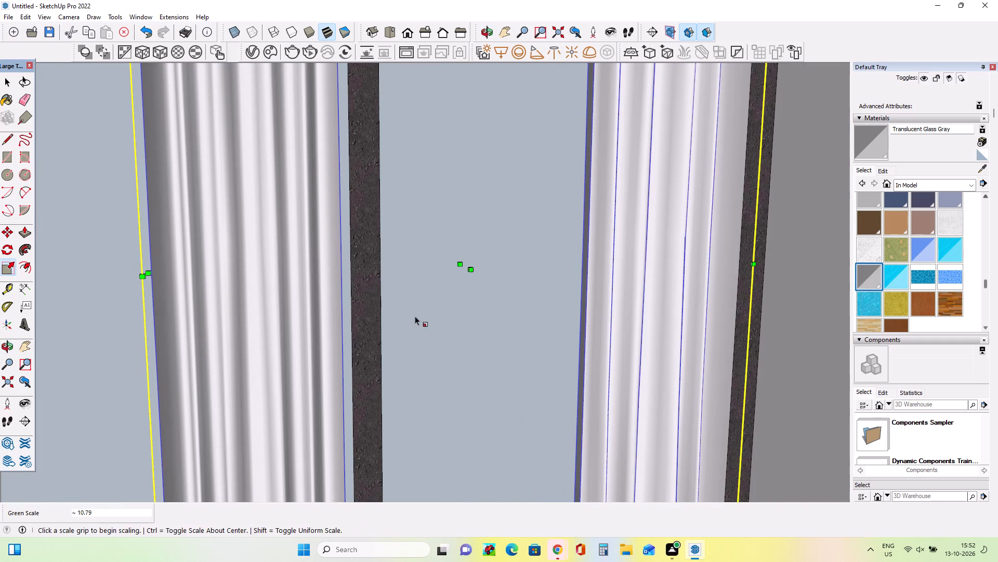
middle_click(409, 321)
Widen the ground-floor curtain pair by about 1.26 towards the window jamb beside the concrete-panelled wall.
left_click(146, 271)
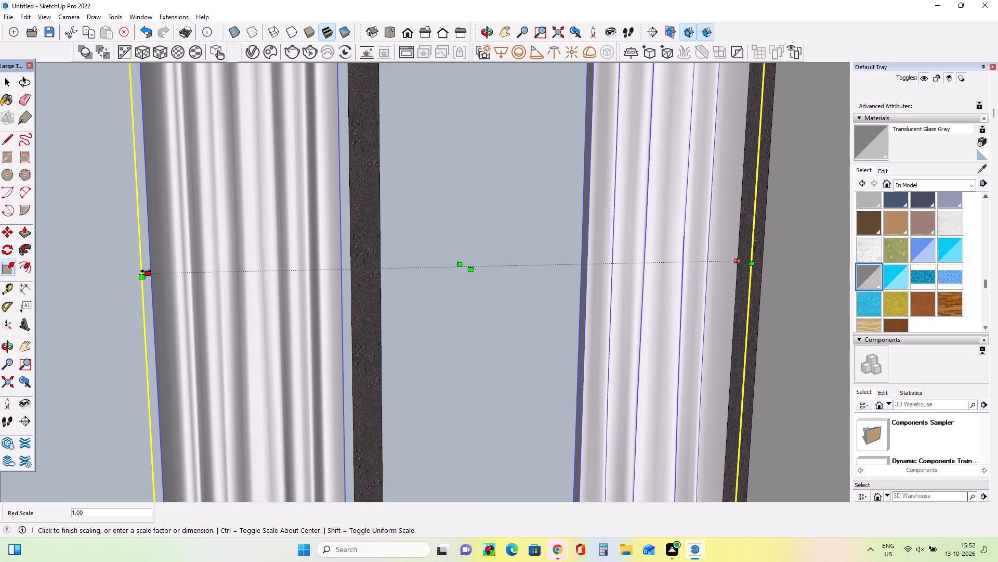
scroll(164, 272, "down", 14)
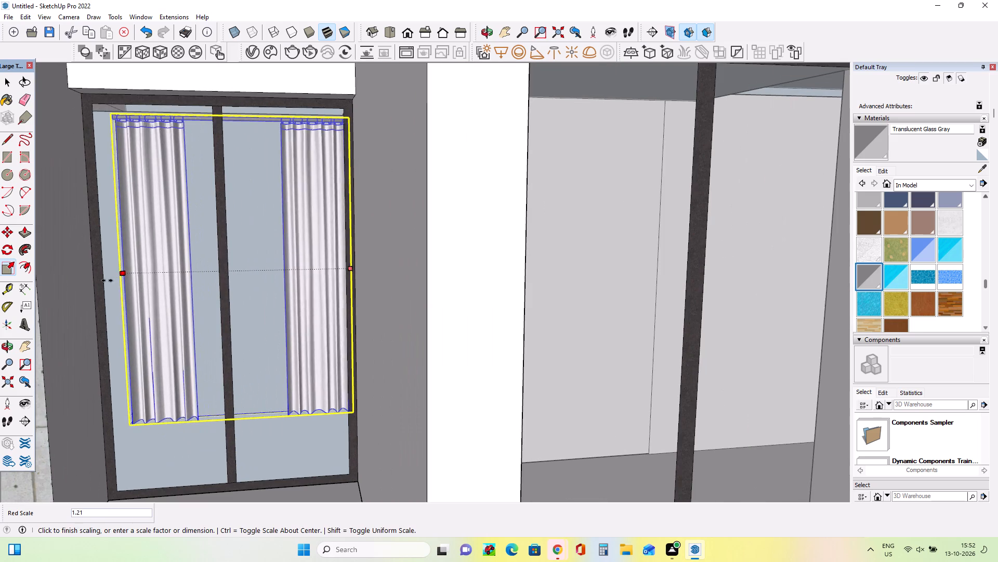
left_click(104, 280)
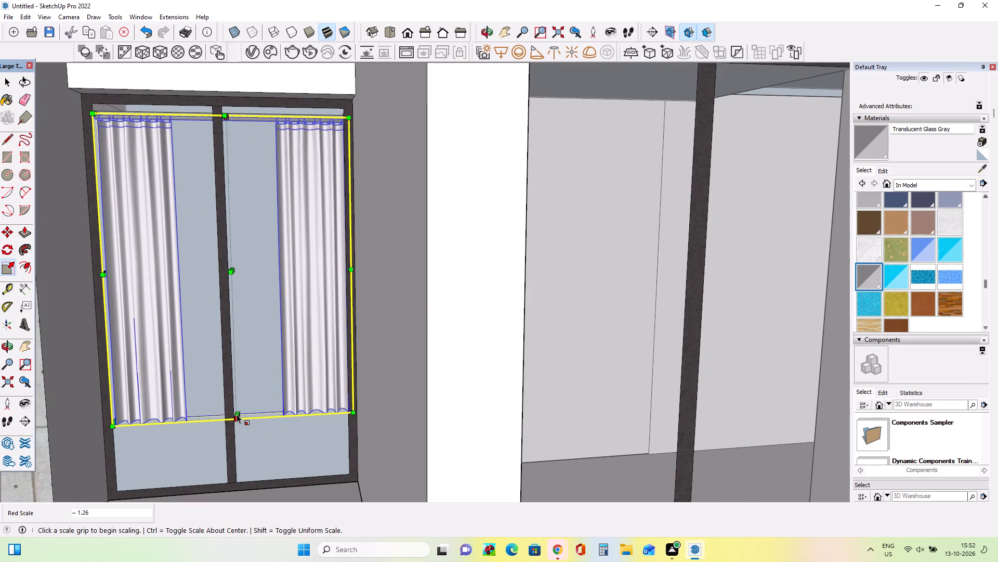
Stretch the ground-floor curtain pair's height by about 1.22 down to the sill, and extend its upper end to the window head.
left_click(238, 413)
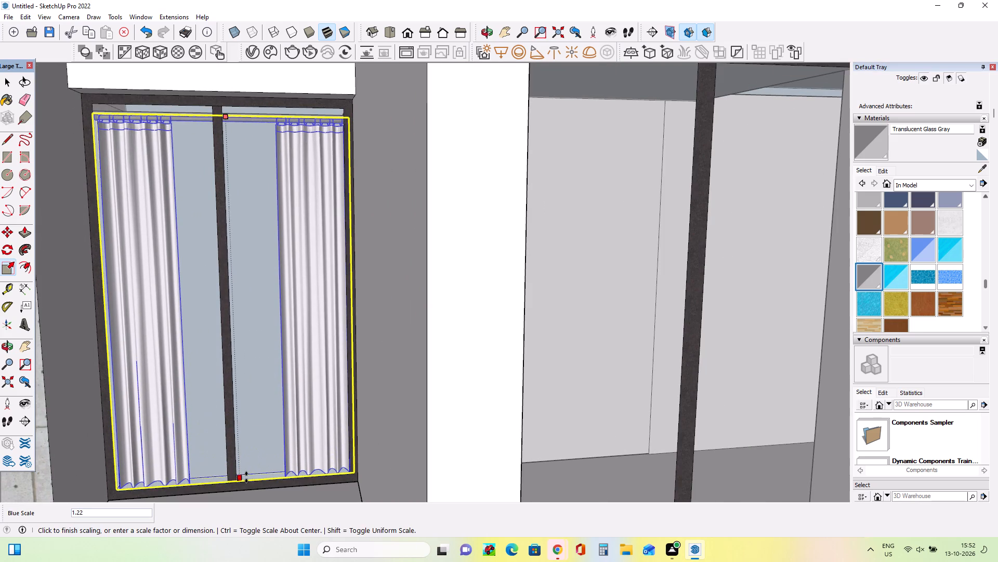
left_click(246, 477)
scroll(297, 438, "down", 4)
scroll(246, 206, "up", 5)
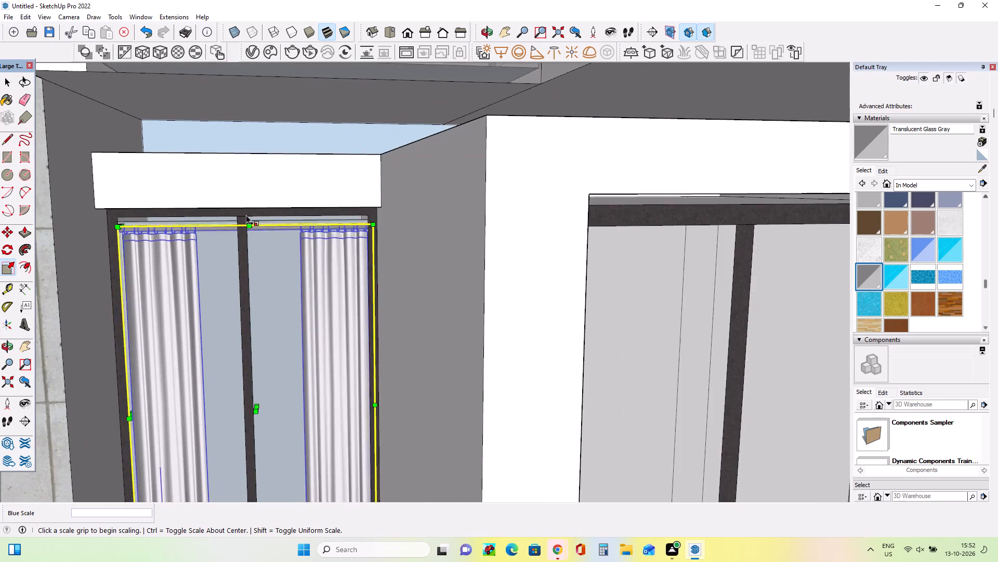
scroll(246, 215, "up", 3)
left_click(255, 224)
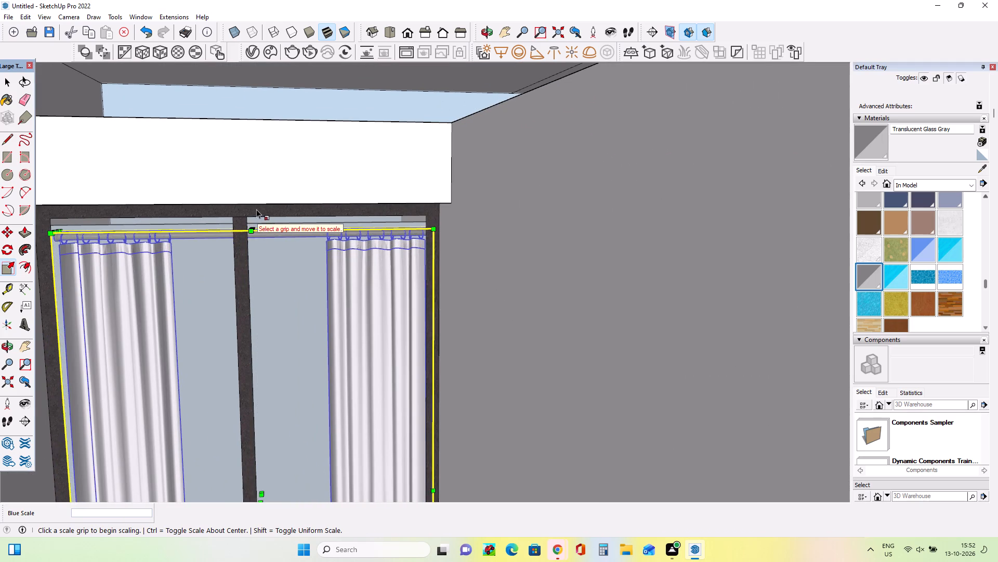
scroll(254, 227, "up", 1)
middle_click_drag(254, 227, 251, 246)
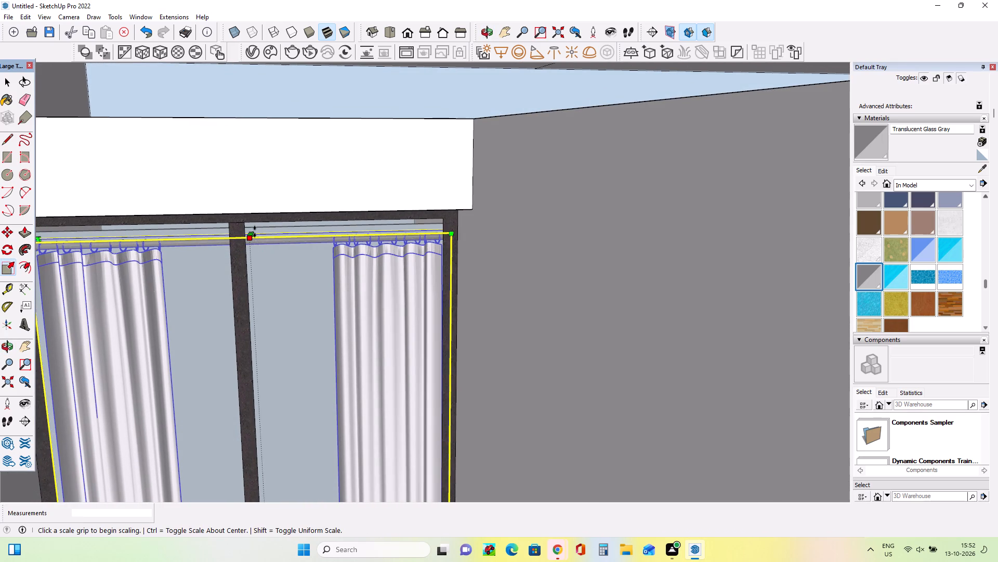
left_click(255, 232)
left_click(255, 212)
Delete the glass pane in front of the outer narrow curtain in the lowest balcony's side window.
scroll(293, 282, "down", 5)
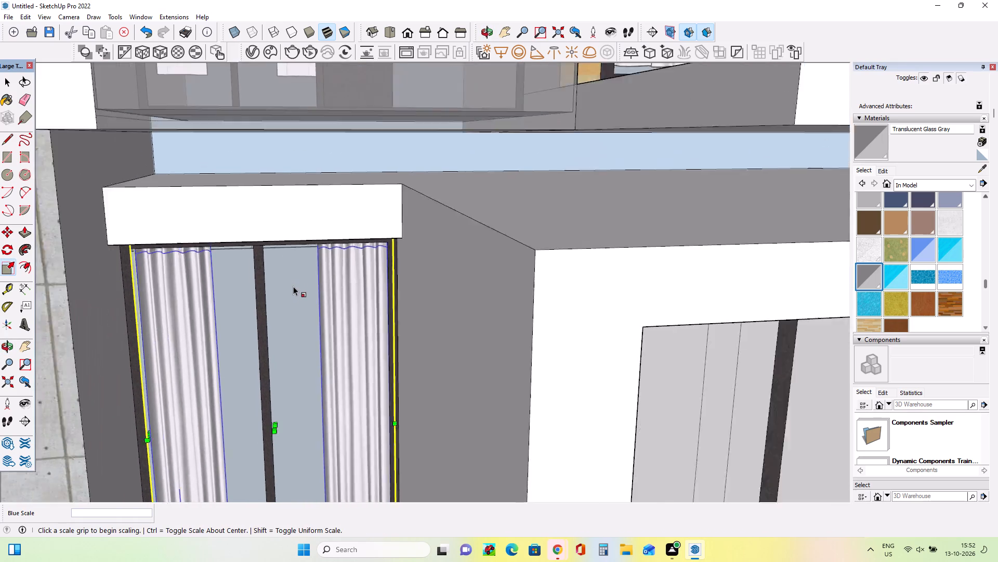
scroll(293, 286, "down", 14)
middle_click_drag(293, 291, 294, 303)
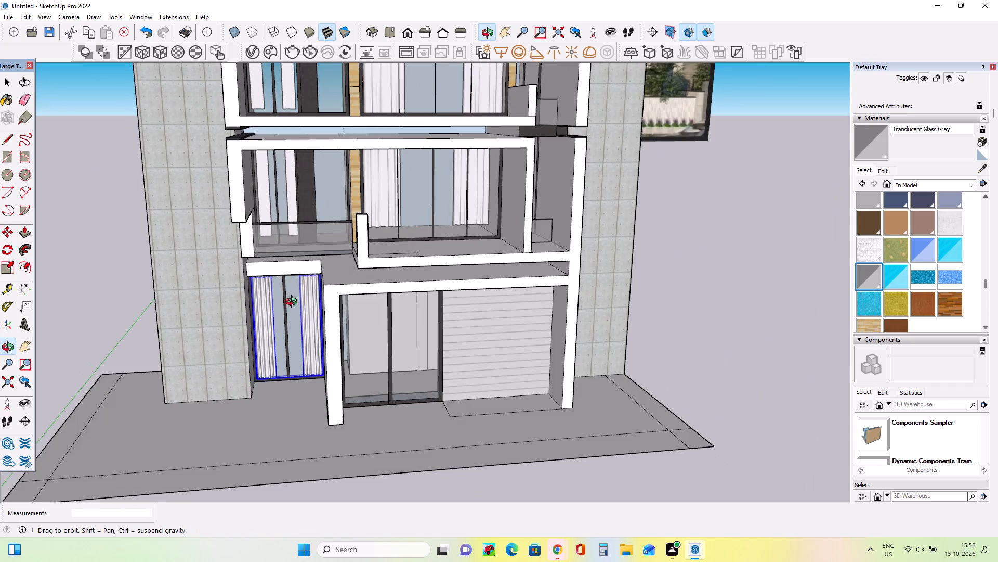
middle_click_drag(294, 303, 295, 309)
middle_click_drag(298, 322, 298, 292)
scroll(272, 203, "up", 3)
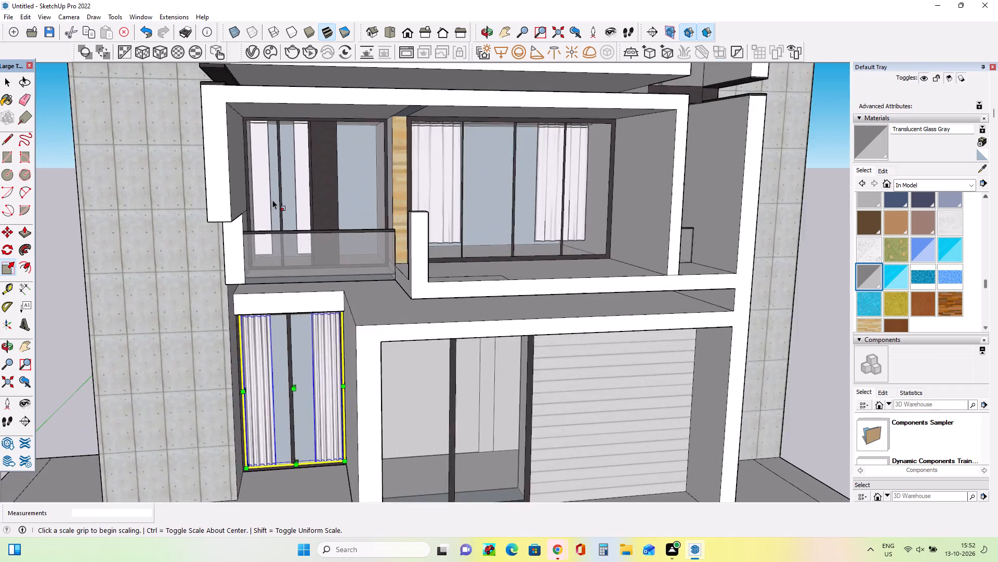
scroll(272, 200, "up", 6)
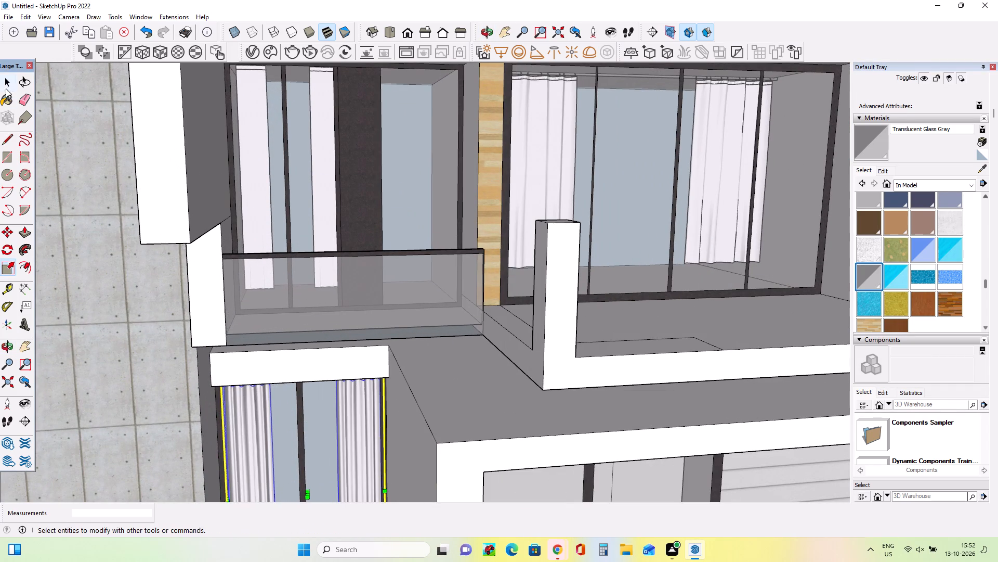
left_click(10, 83)
left_click(255, 186)
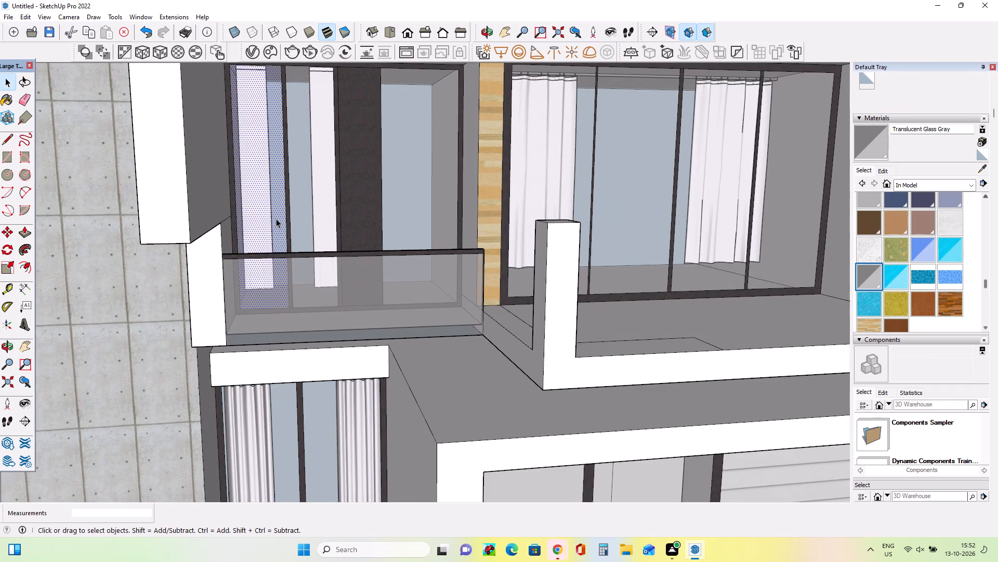
key("Delete")
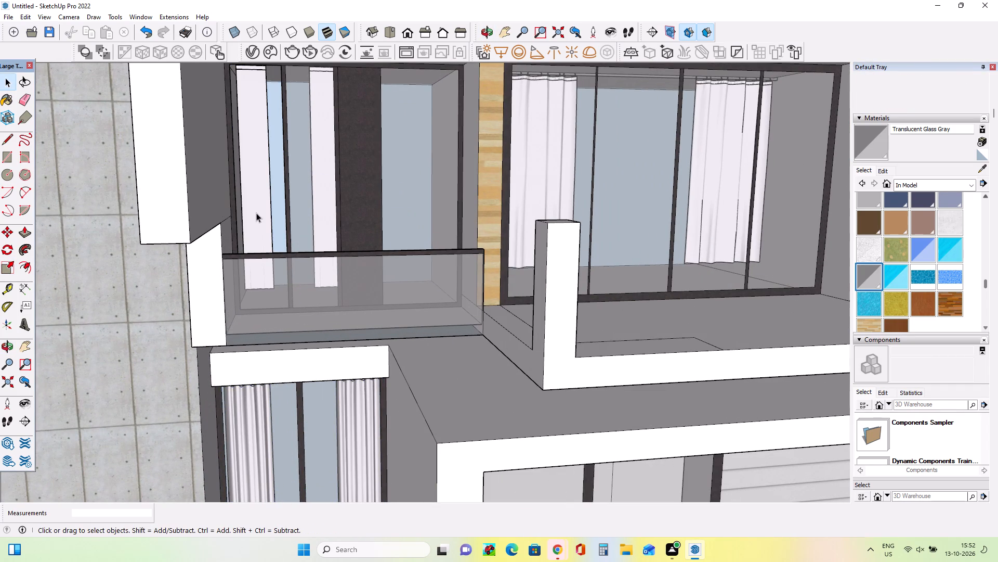
Scale the depth of the lowest balcony's narrow curtain pair by about 10.79.
left_click(256, 213)
left_click(5, 267)
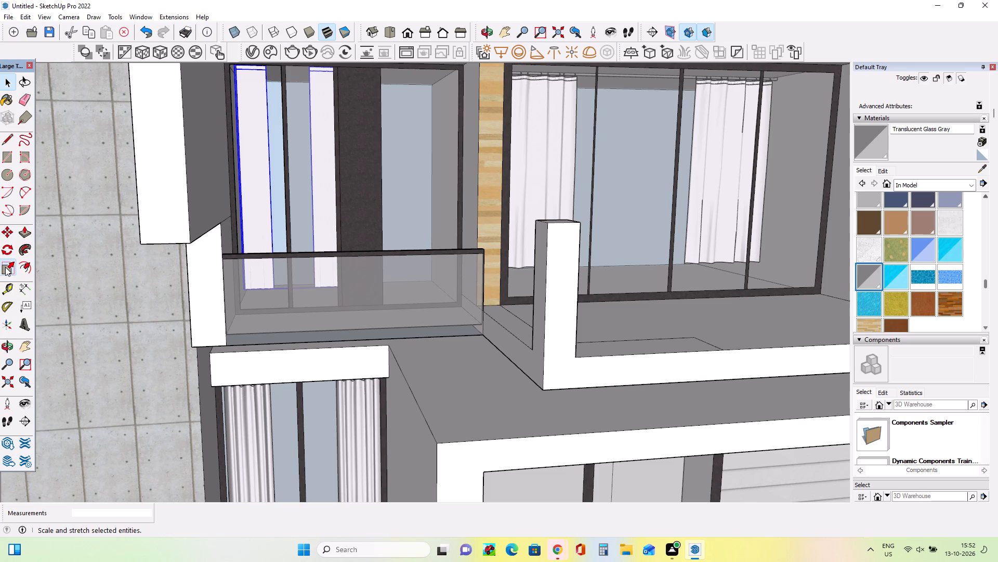
left_click(288, 173)
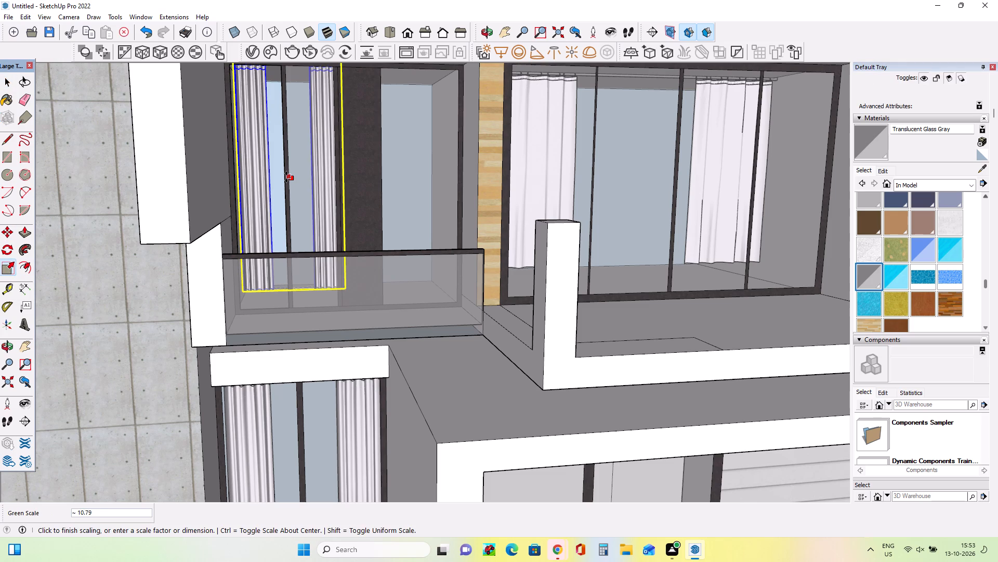
left_click(286, 177)
middle_click_drag(326, 276, 329, 286)
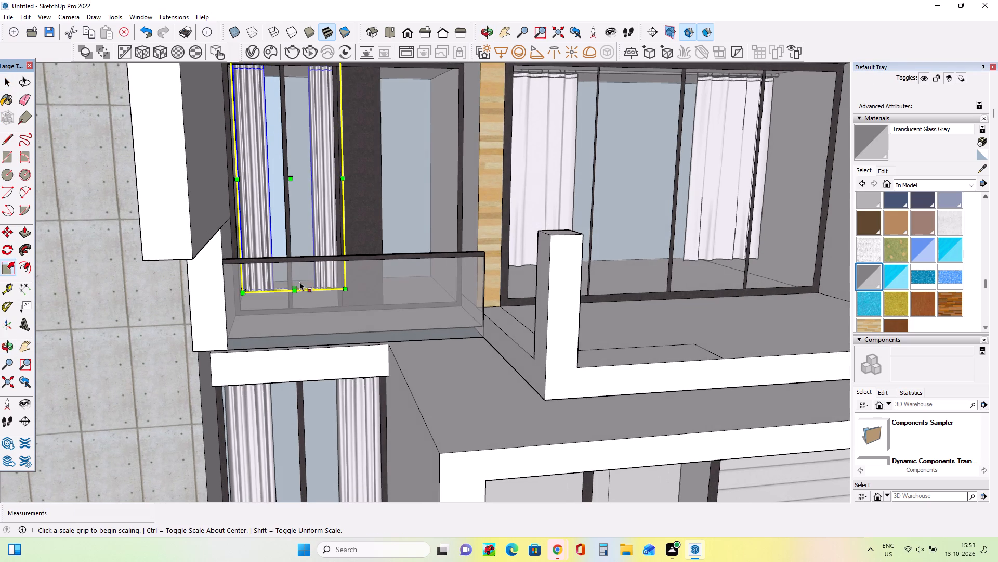
Stretch the height of the lowest balcony's narrow curtain pair down to the sill of its side window.
left_click(290, 289)
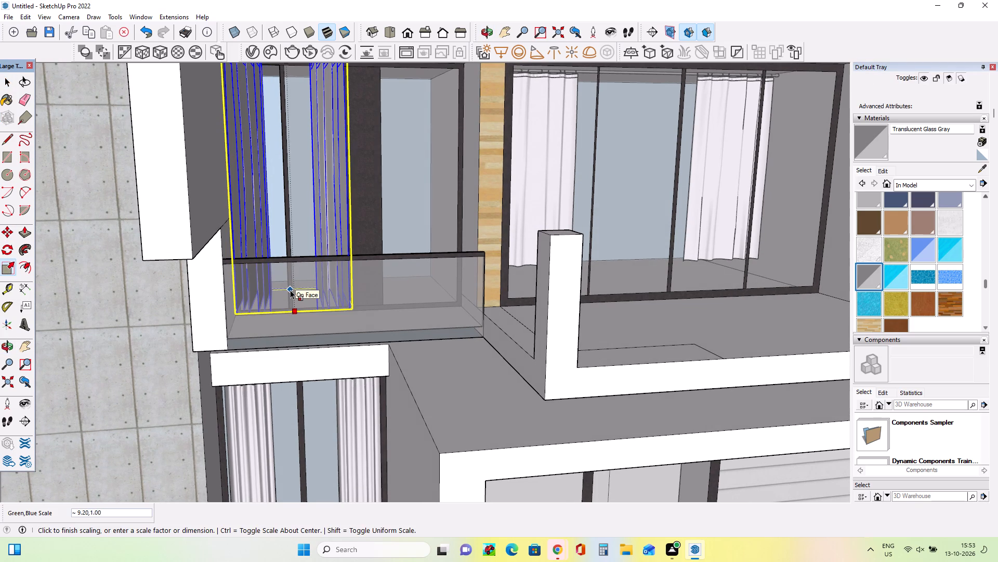
key("Escape")
scroll(295, 290, "up", 7)
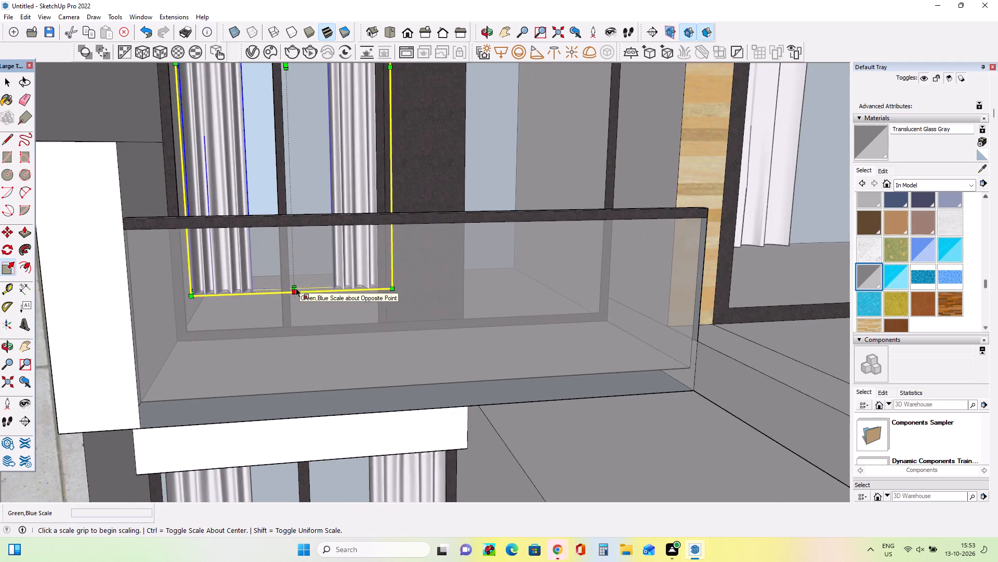
scroll(296, 288, "up", 3)
left_click(299, 286)
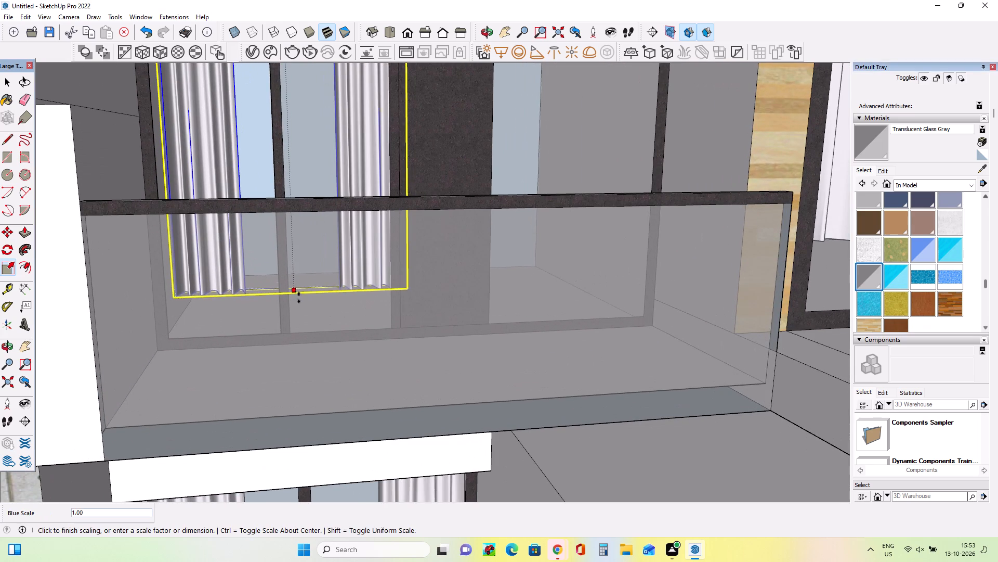
left_click(304, 328)
scroll(316, 344, "down", 3)
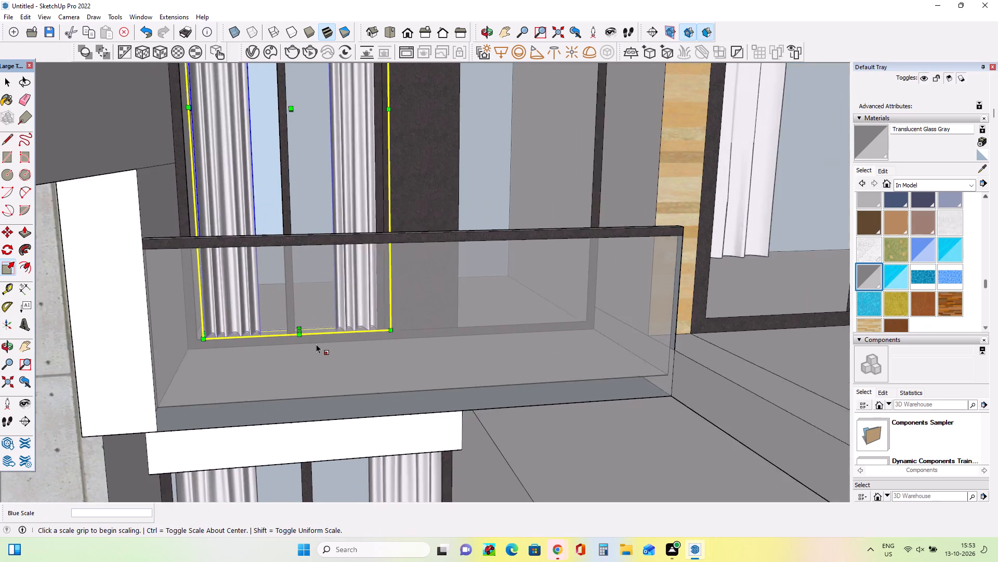
scroll(316, 344, "down", 12)
middle_click_drag(308, 337, 306, 331)
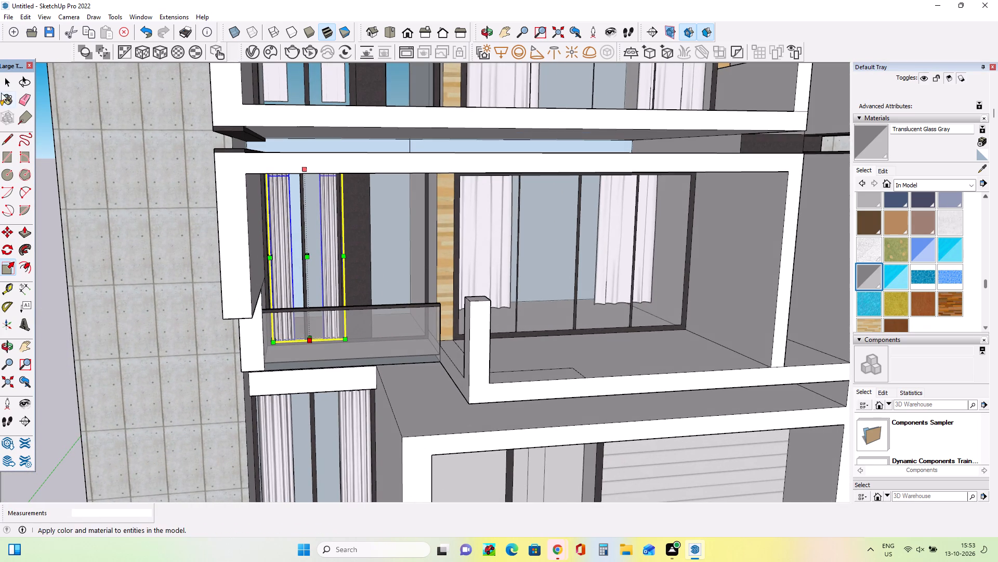
Draw a rectangular pane over the outer opening of the lowest balcony's side window, from the window head to the sill.
left_click(8, 160)
middle_click_drag(306, 296, 306, 341)
scroll(278, 325, "up", 9)
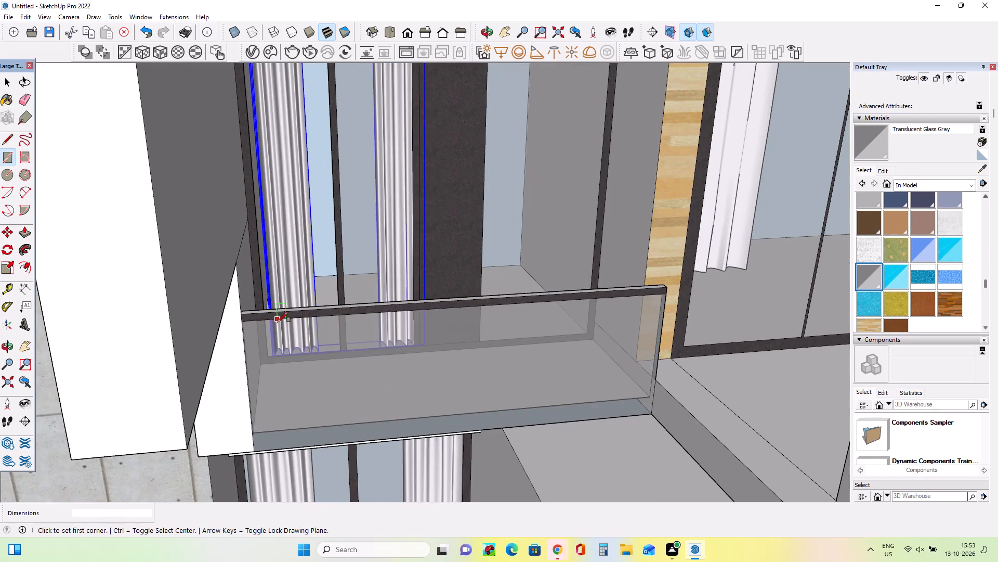
scroll(271, 246, "down", 8)
middle_click_drag(268, 215, 272, 114)
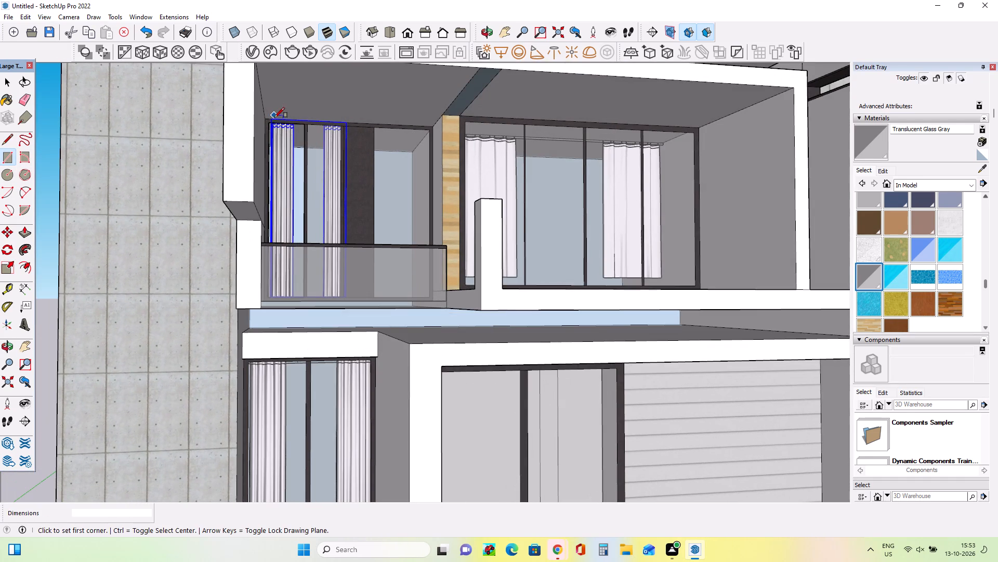
left_click(268, 124)
middle_click_drag(322, 242, 300, 352)
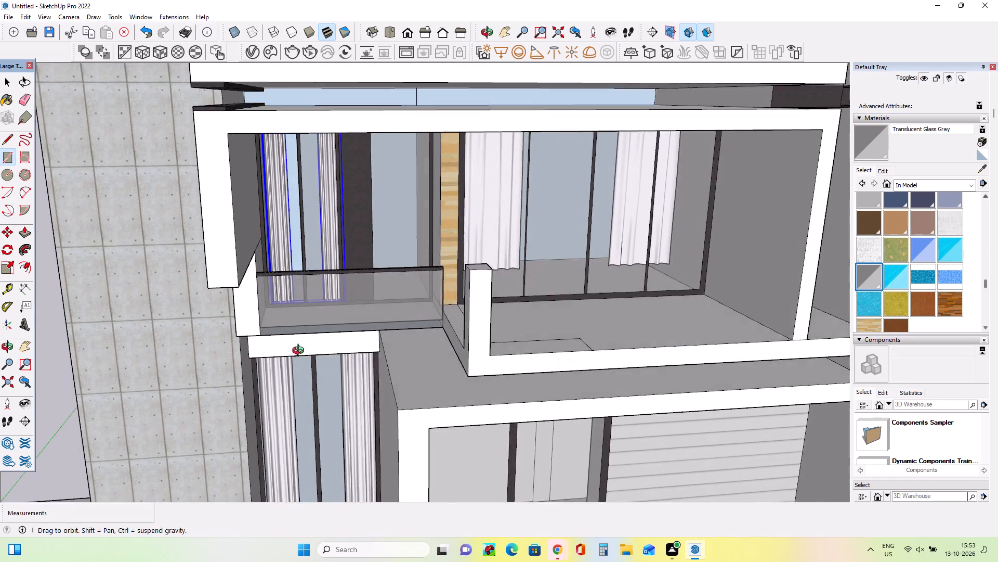
middle_click_drag(300, 352, 295, 367)
scroll(300, 284, "up", 9)
middle_click_drag(314, 284, 315, 350)
left_click(310, 328)
middle_click_drag(320, 343, 320, 302)
Paint the new pane in the lowest balcony's side window with Translucent Glass Gray.
left_click(873, 283)
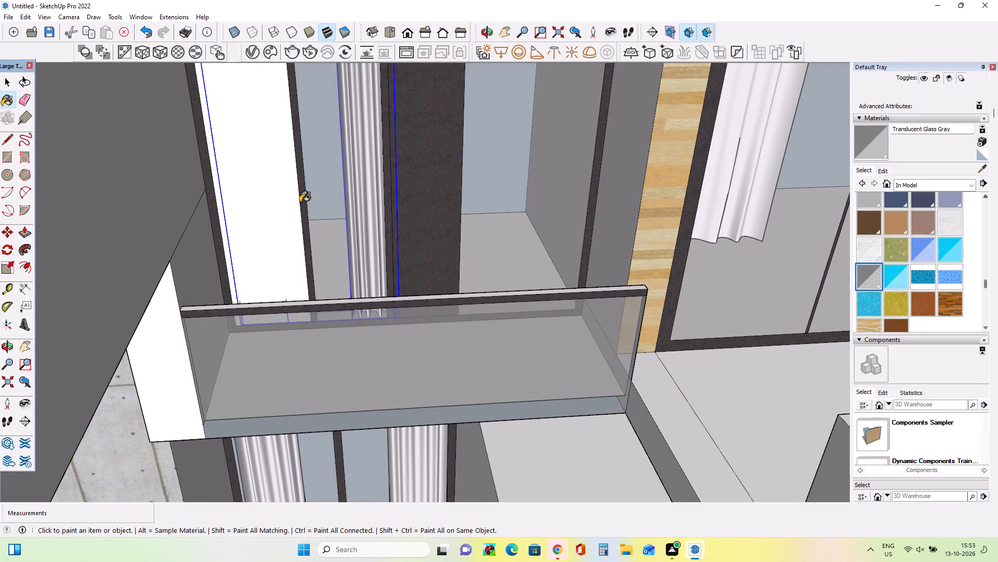
left_click(300, 202)
left_click(286, 208)
middle_click_drag(307, 223, 322, 200)
scroll(322, 200, "down", 6)
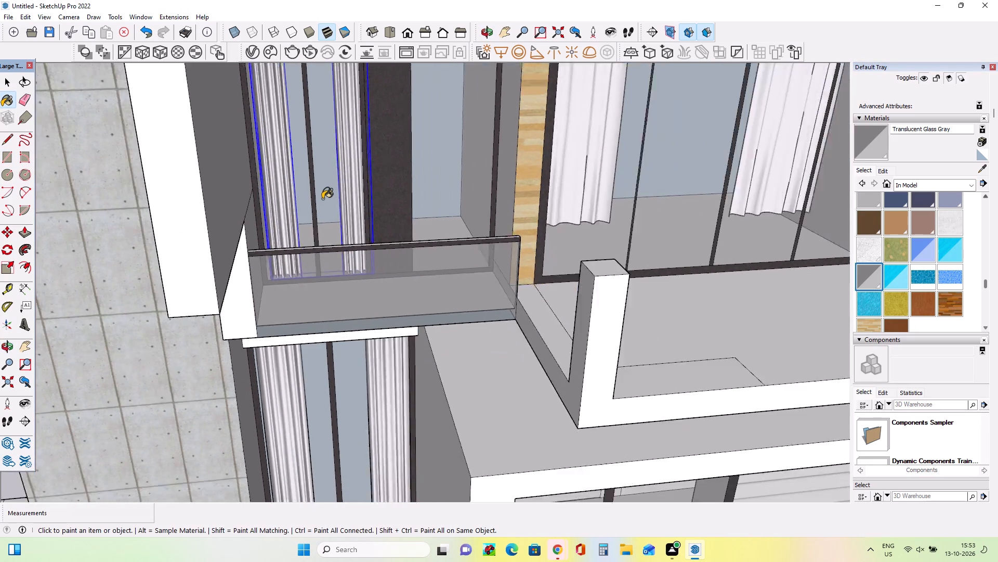
scroll(322, 199, "down", 14)
Delete the outer glass pane in front of the narrow curtain in the side window one floor above the lowest balcony.
middle_click_drag(345, 212, 346, 214)
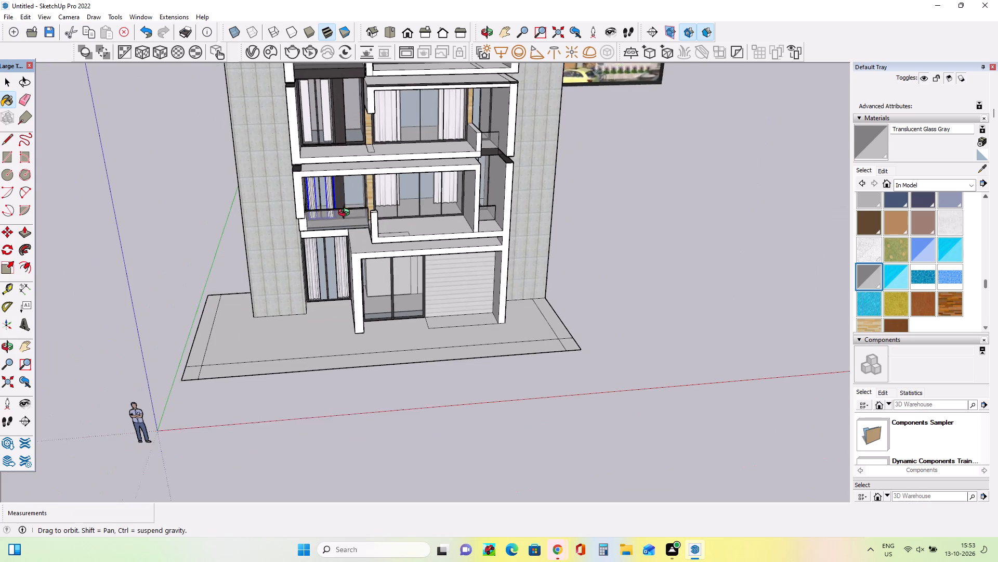
middle_click_drag(346, 214, 349, 223)
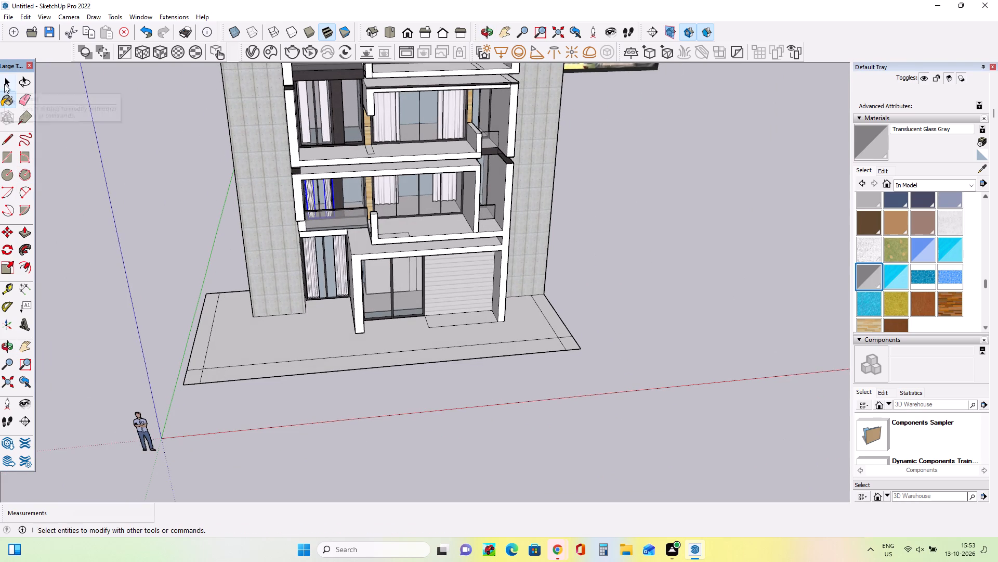
left_click(4, 84)
left_click(20, 346)
left_click_drag(397, 210, 387, 308)
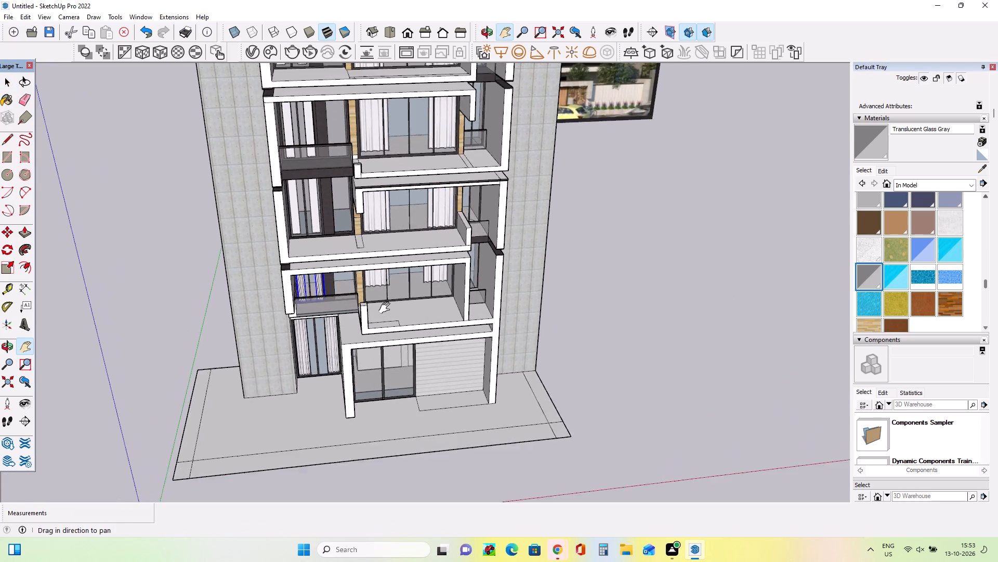
left_click_drag(387, 308, 379, 385)
middle_click_drag(386, 361, 382, 254)
scroll(303, 282, "up", 8)
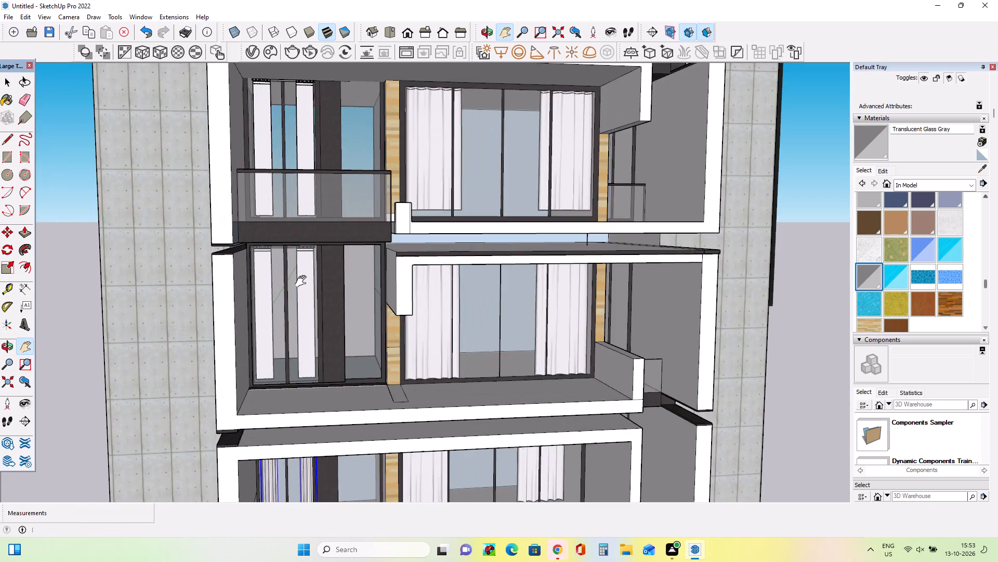
scroll(303, 282, "up", 3)
left_click(9, 86)
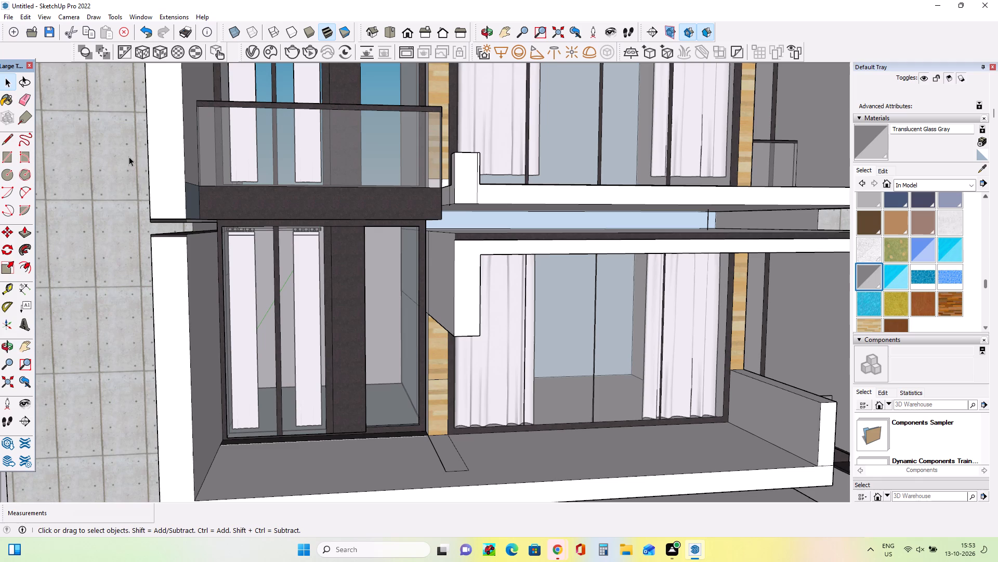
left_click(132, 157)
left_click(254, 271)
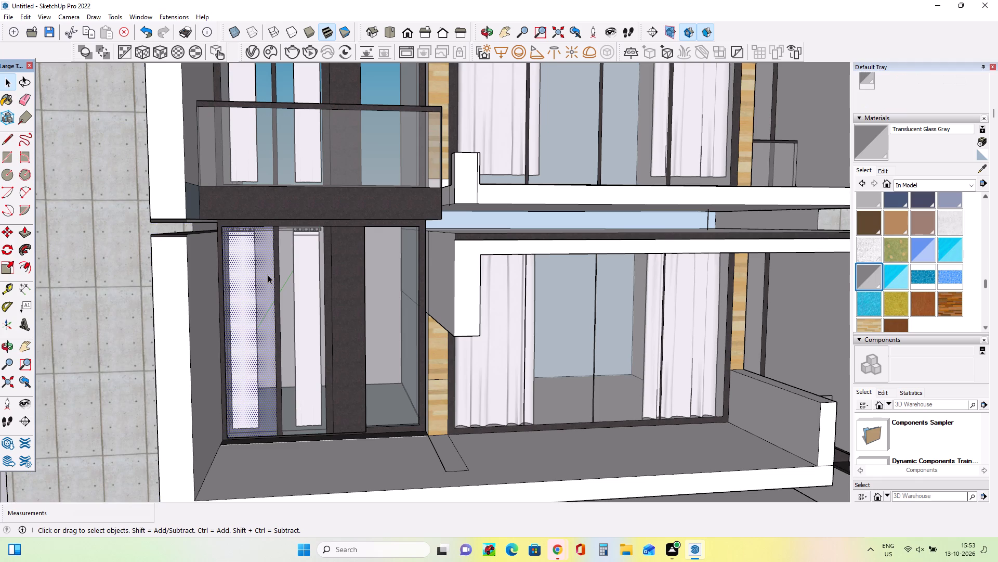
key("BackSpace")
key("Delete")
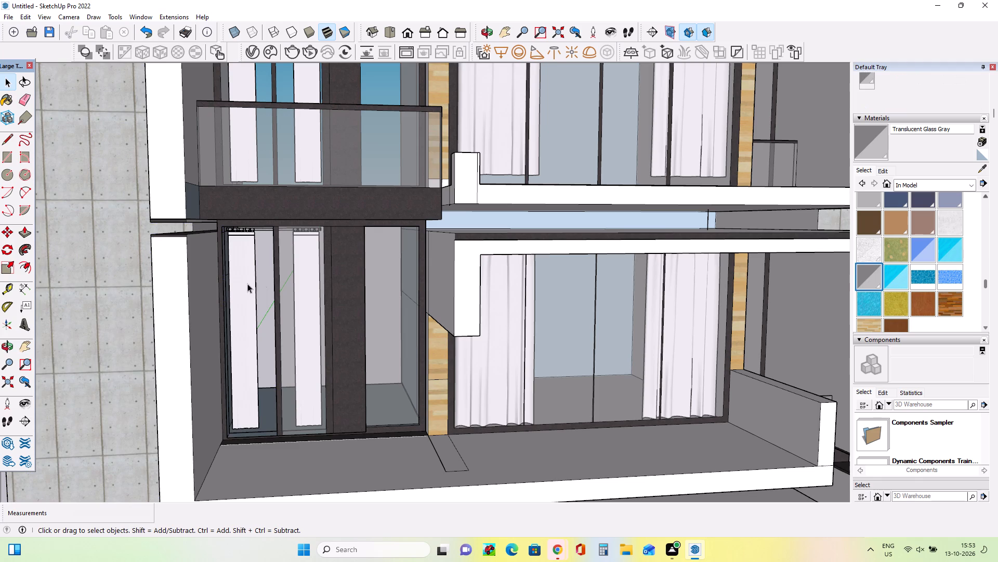
Scale the depth of this side window's narrow curtain pair by about 6.02.
left_click(2, 264)
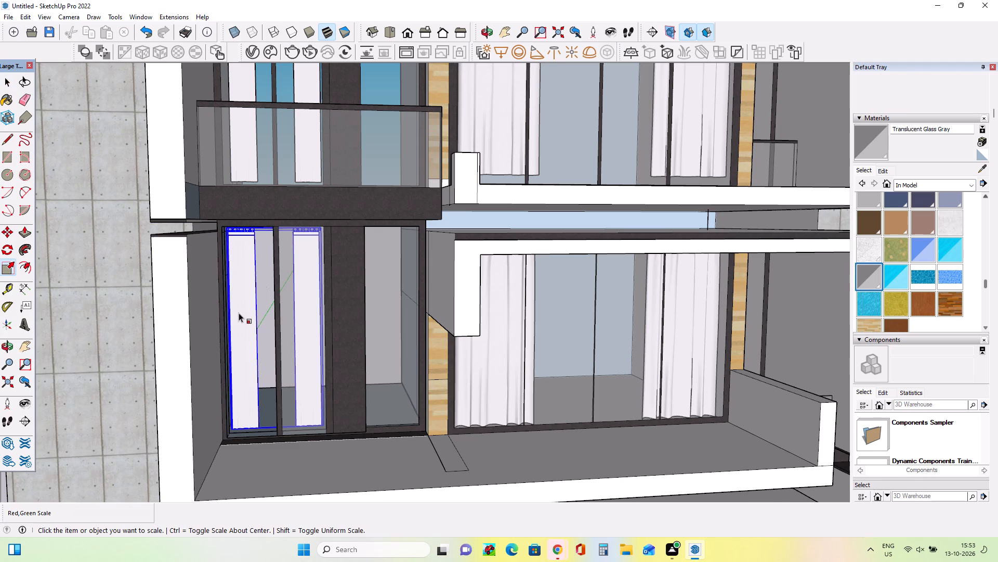
left_click(239, 313)
scroll(273, 334, "up", 1)
left_click(275, 329)
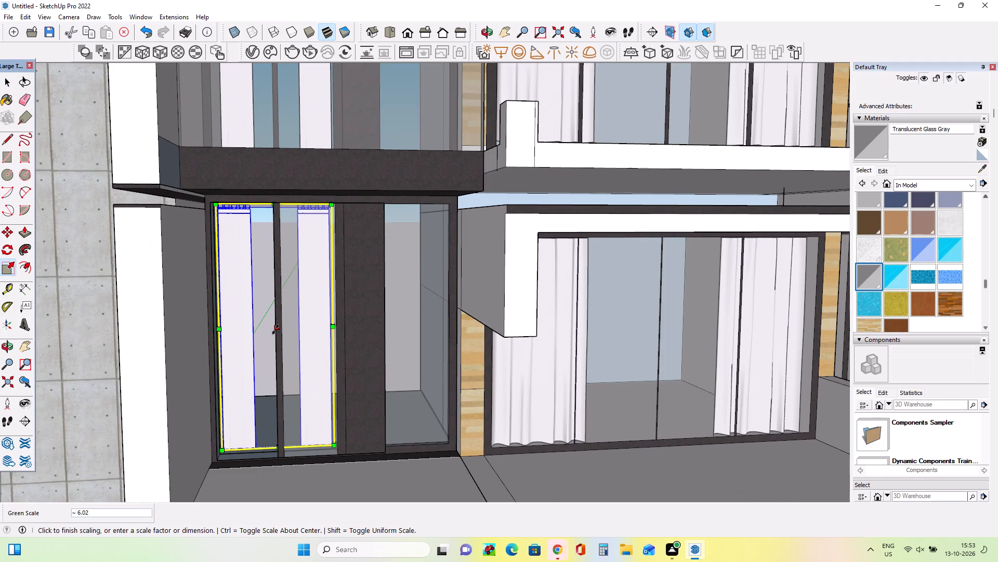
left_click(275, 329)
middle_click_drag(276, 351, 258, 356)
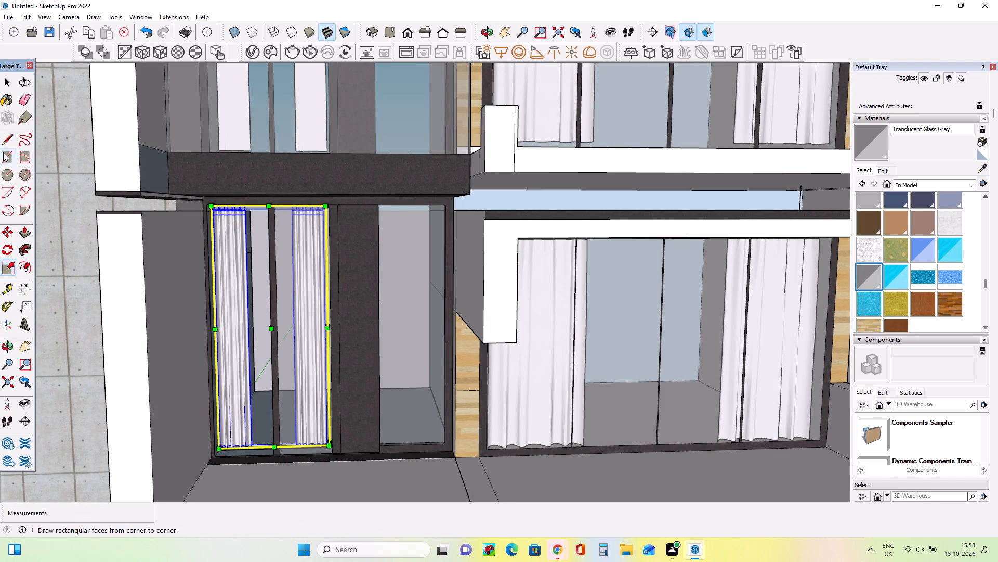
Draw a pane about 9' 8 13/16" by 2' 6" over the window's outer opening and paint it Translucent Glass Gray.
left_click(3, 152)
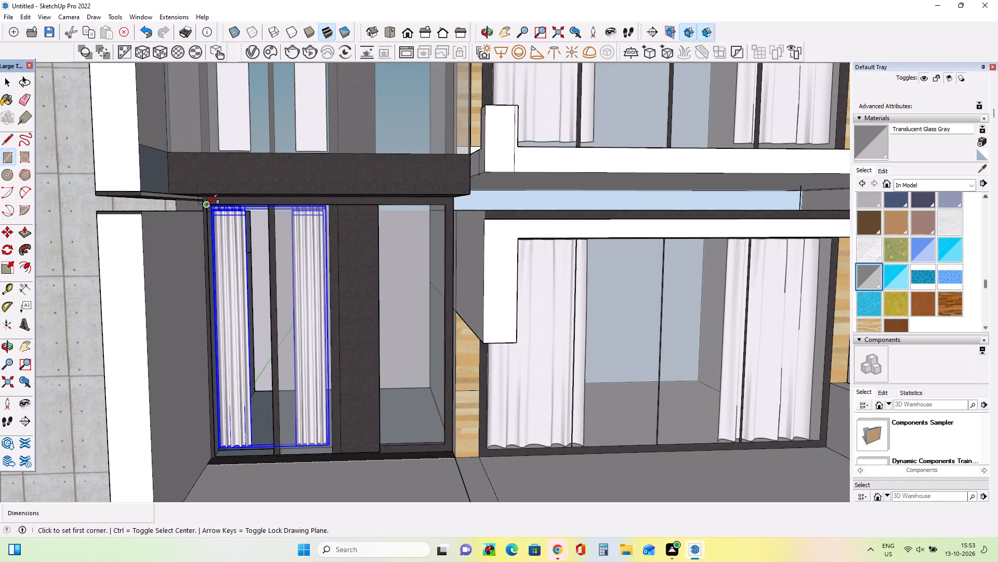
left_click(207, 205)
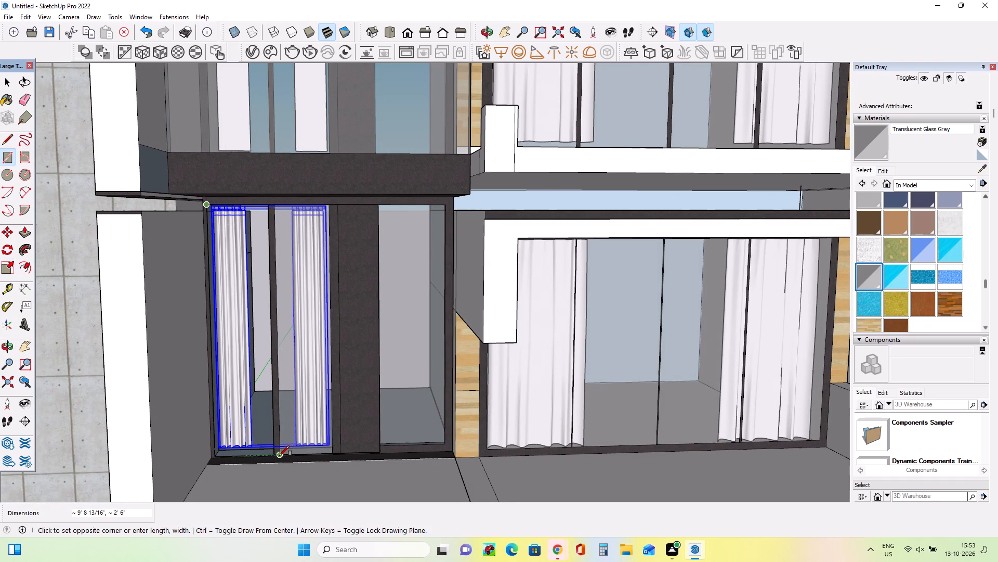
left_click(279, 456)
left_click(872, 276)
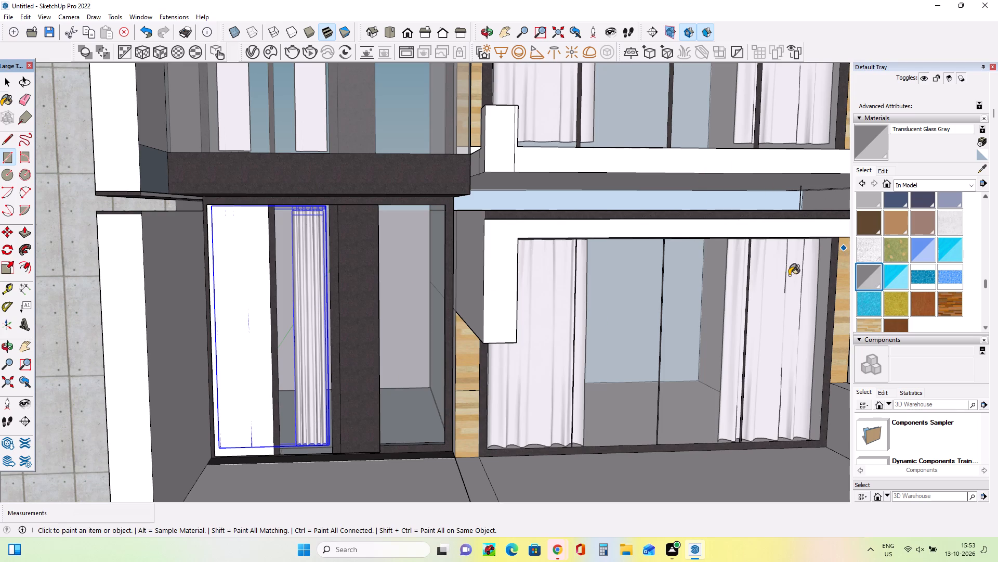
left_click(226, 338)
middle_click_drag(341, 300, 350, 328)
scroll(350, 328, "down", 3)
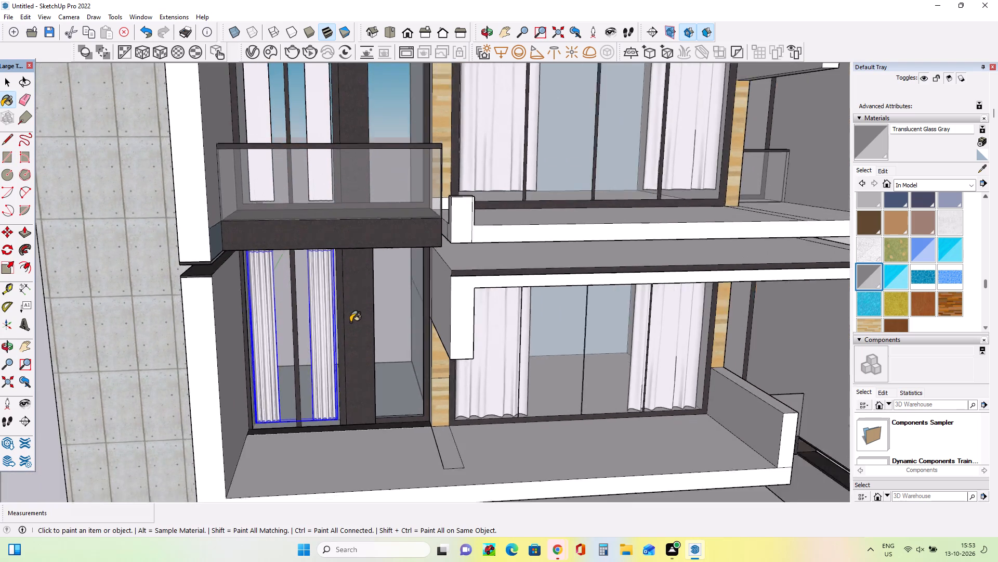
Delete the glass pane in front of the flat narrow curtain pair in the side window of the next balcony up.
scroll(350, 322, "down", 7)
scroll(356, 242, "down", 4)
scroll(336, 193, "up", 9)
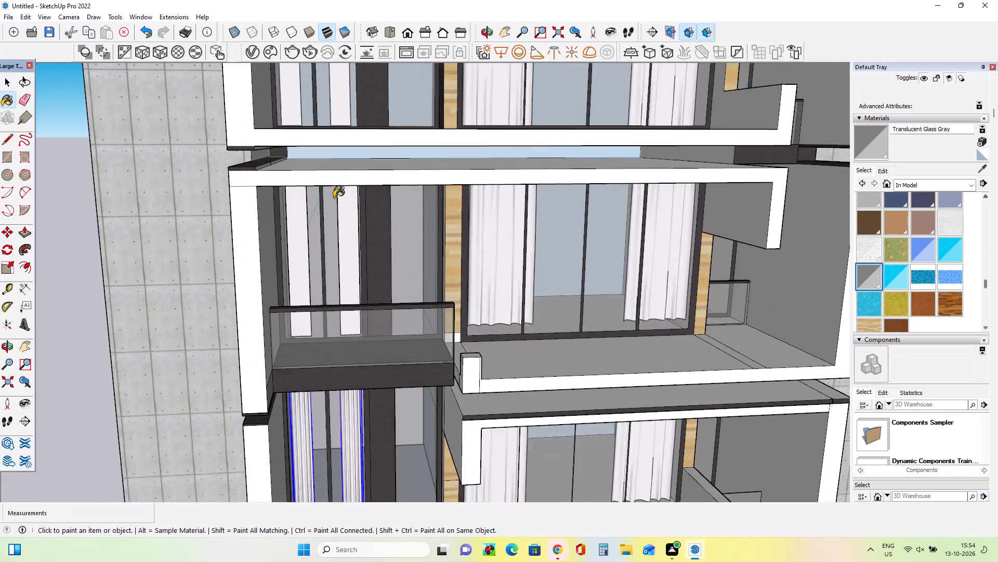
scroll(334, 197, "up", 2)
scroll(334, 201, "down", 1)
scroll(334, 201, "up", 2)
middle_click_drag(334, 220, 332, 209)
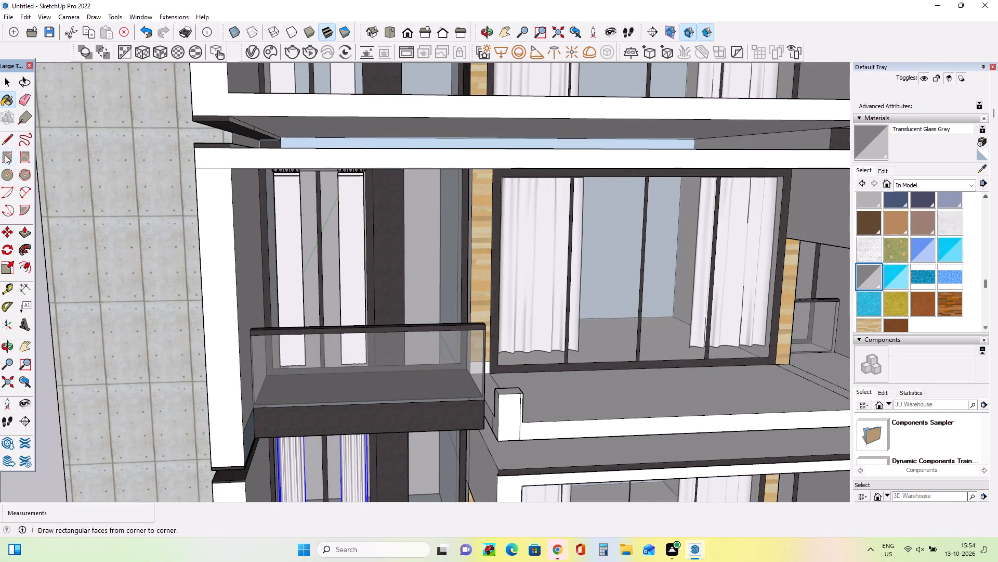
left_click(3, 81)
left_click(307, 273)
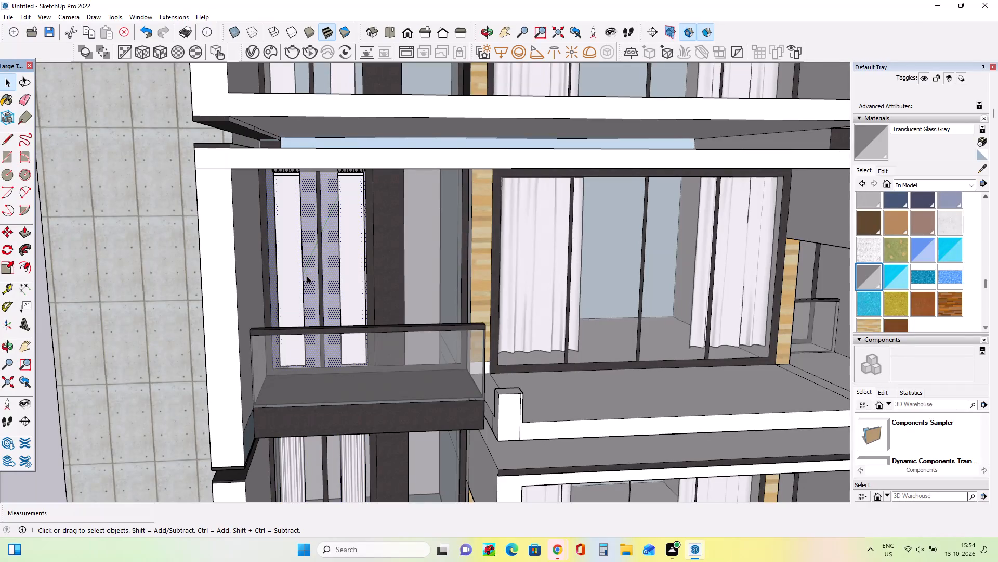
key("Delete")
Scale up the depth of that balcony's narrow curtain pair to give it pronounced folds within the window frame.
middle_click_drag(335, 274, 365, 267)
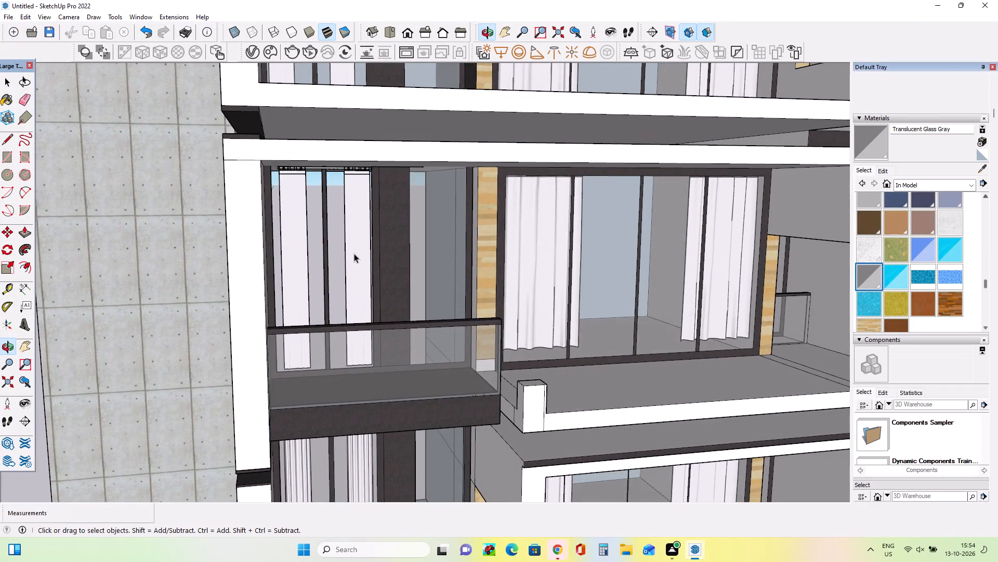
scroll(318, 245, "up", 4)
scroll(322, 250, "down", 3)
middle_click_drag(345, 253, 278, 256)
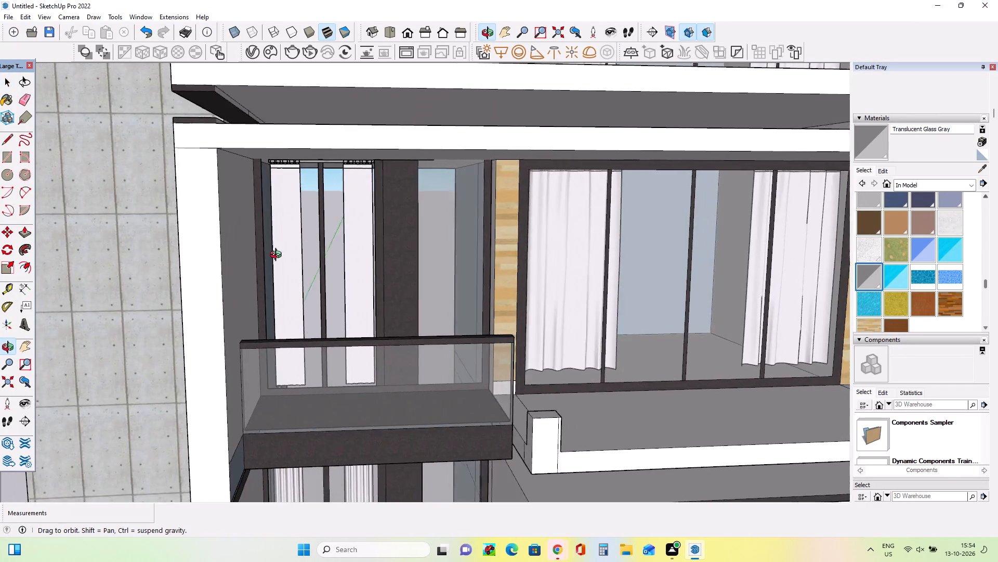
middle_click_drag(278, 256, 336, 247)
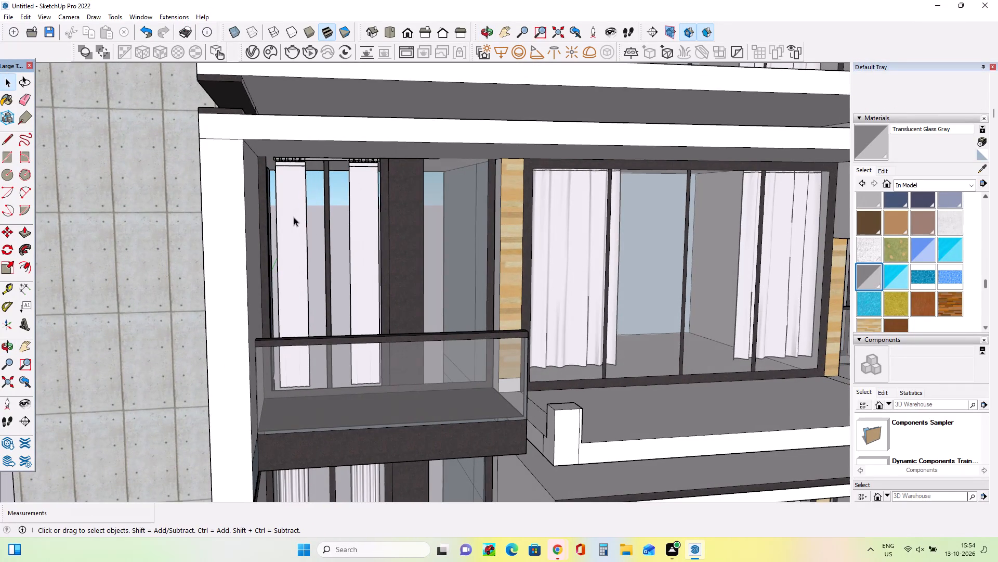
left_click(293, 240)
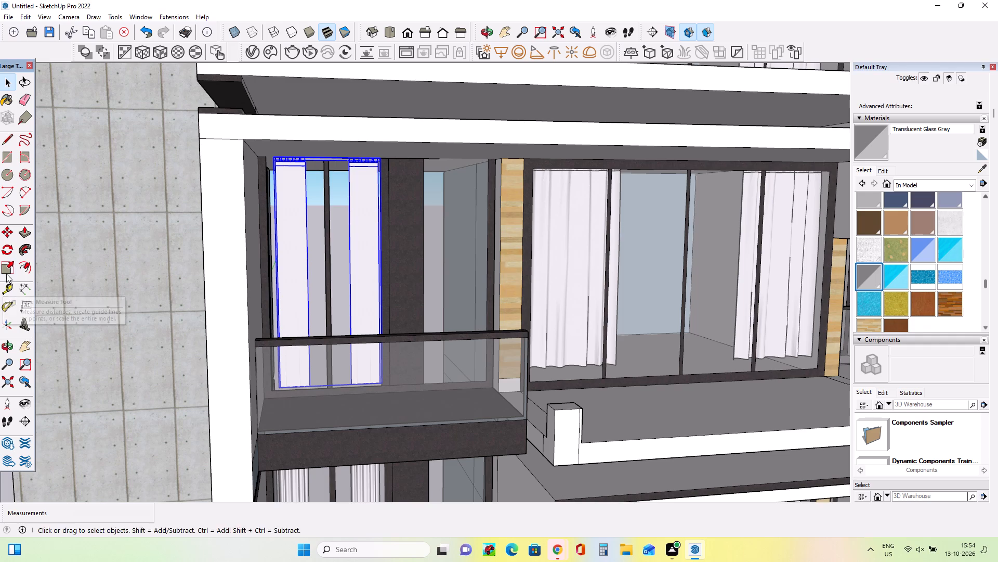
left_click(7, 272)
left_click(328, 271)
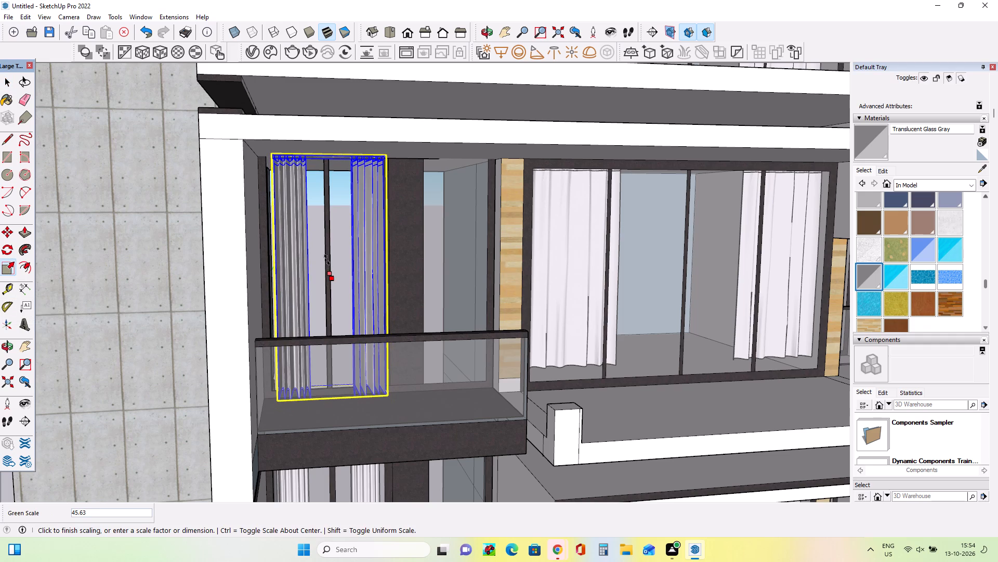
key("Escape")
middle_click_drag(348, 280, 343, 285)
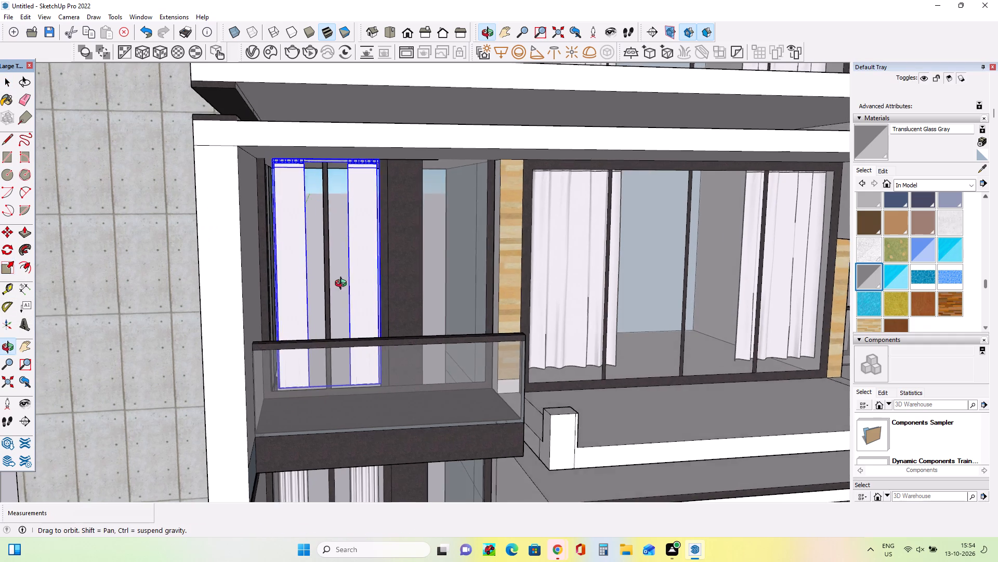
middle_click_drag(343, 285, 329, 289)
left_click(326, 274)
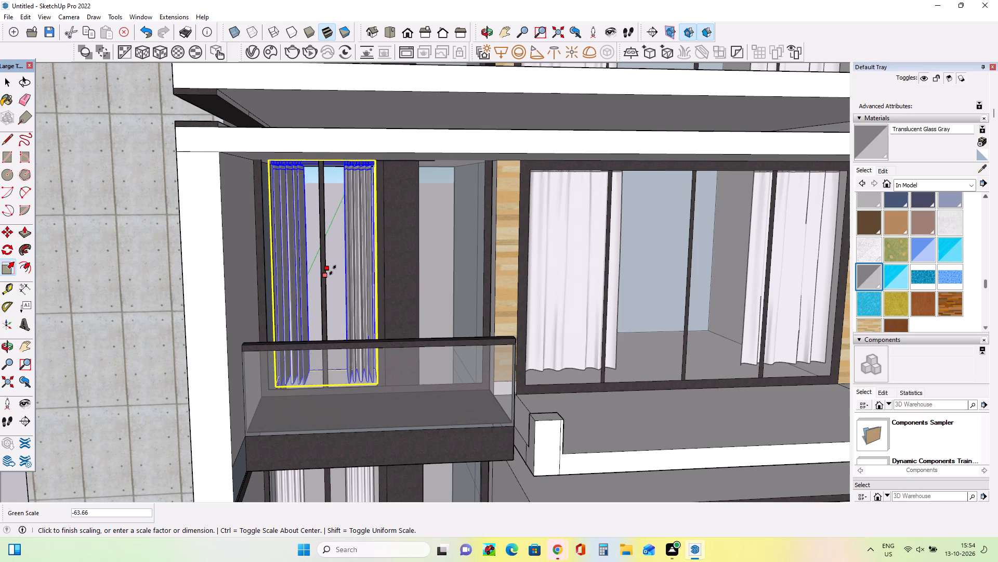
left_click(319, 289)
scroll(325, 298, "up", 2)
middle_click_drag(327, 296, 336, 301)
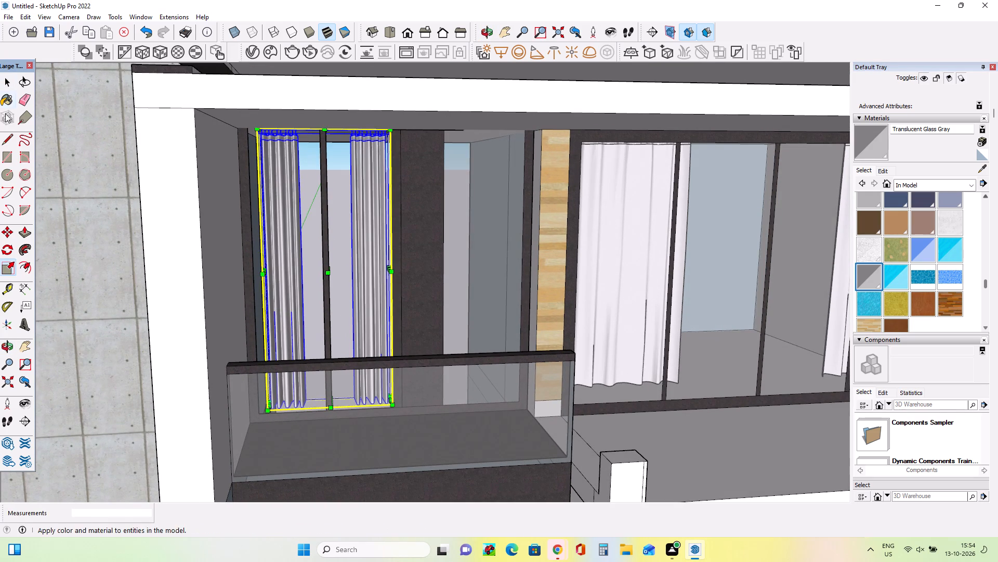
Draw a pane over the narrow curtained window's opening and paint it Translucent Glass Gray on both sides of the mullion.
left_click(3, 160)
middle_click_drag(288, 163, 322, 167)
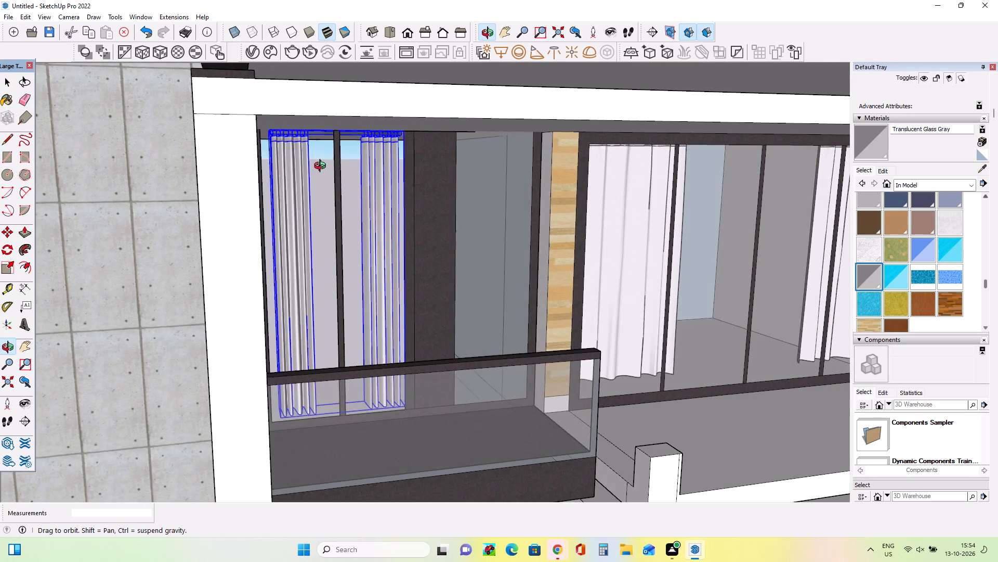
middle_click_drag(322, 167, 310, 160)
left_click_drag(412, 131, 403, 140)
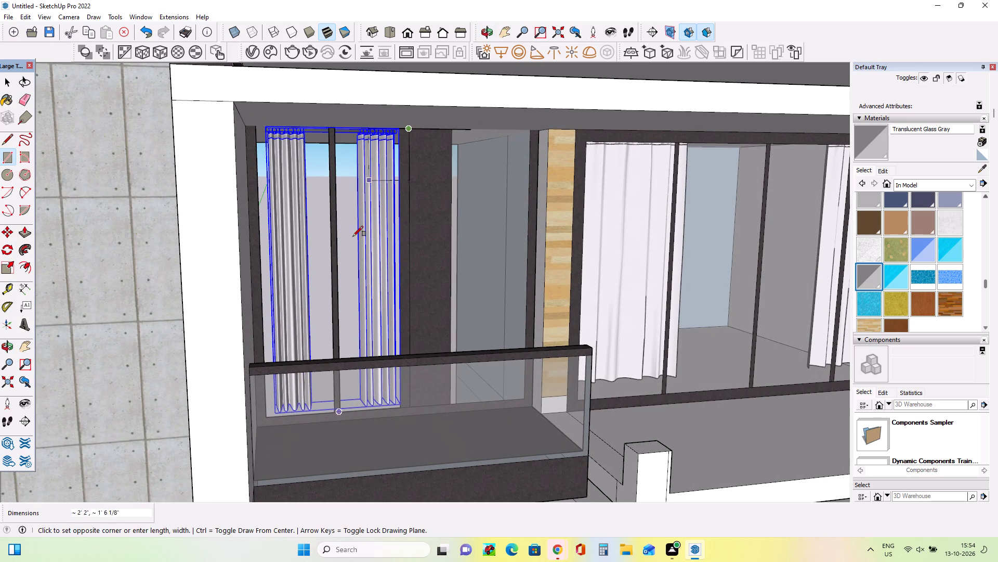
middle_click_drag(338, 282, 307, 343)
middle_click_drag(304, 349, 301, 355)
middle_click_drag(271, 417, 265, 442)
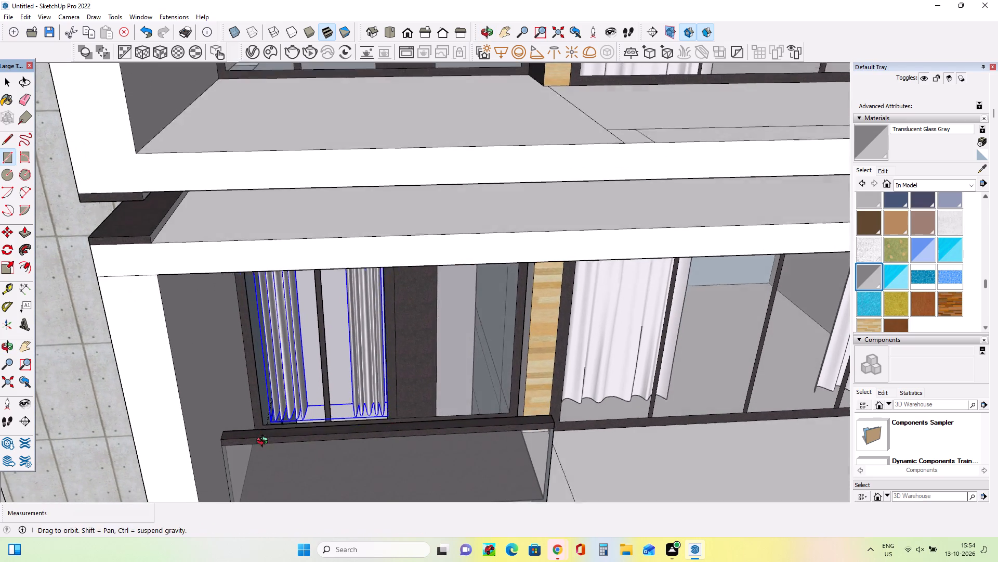
middle_click_drag(265, 442, 263, 446)
left_click(269, 425)
middle_click_drag(403, 403, 416, 295)
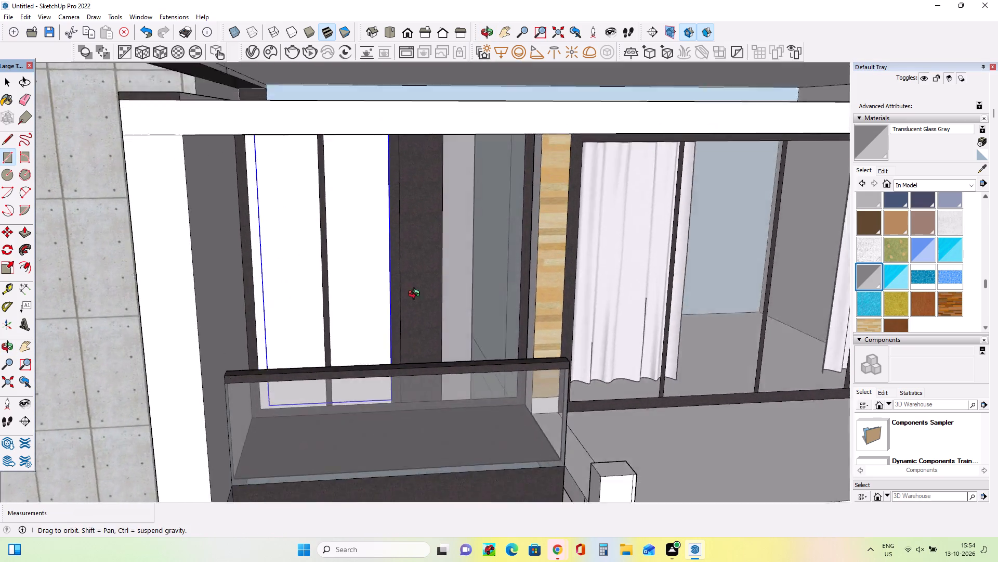
middle_click_drag(416, 295, 417, 293)
left_click(865, 276)
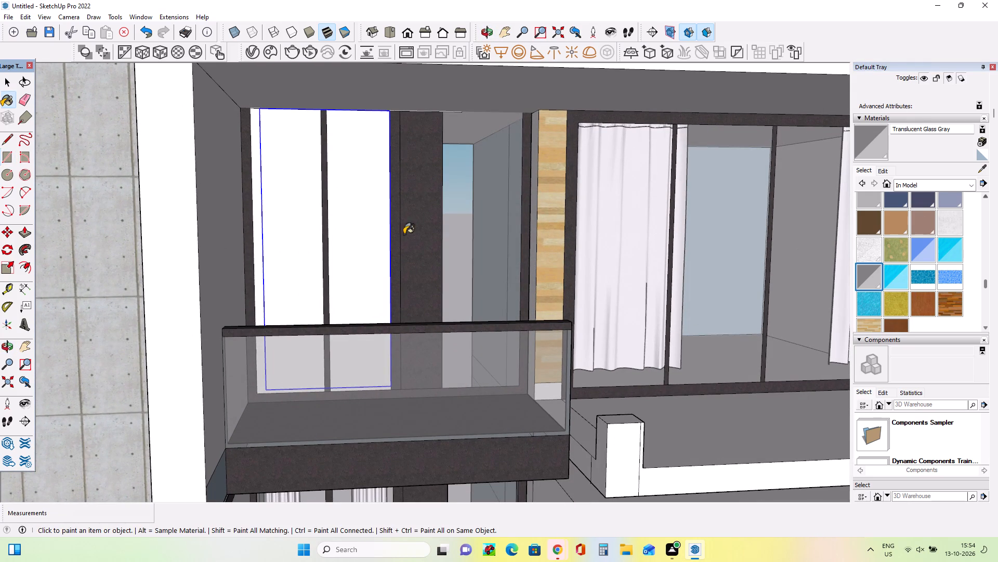
left_click(339, 232)
left_click(295, 230)
Delete the glass pane in front of the flat narrow curtain pair in the side window of the next floor up.
middle_click_drag(374, 199, 377, 241)
scroll(377, 241, "down", 4)
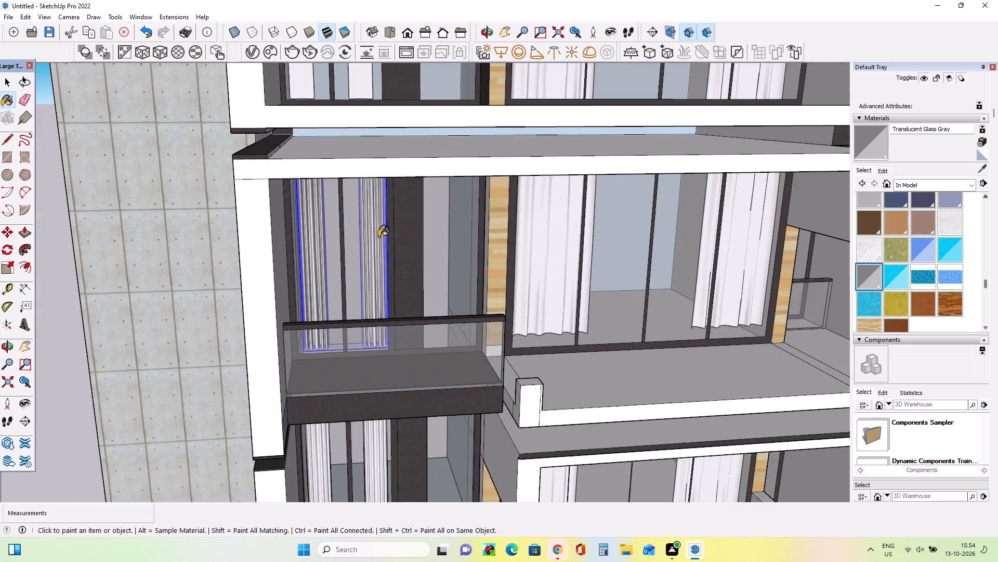
scroll(378, 237, "down", 16)
scroll(401, 168, "down", 5)
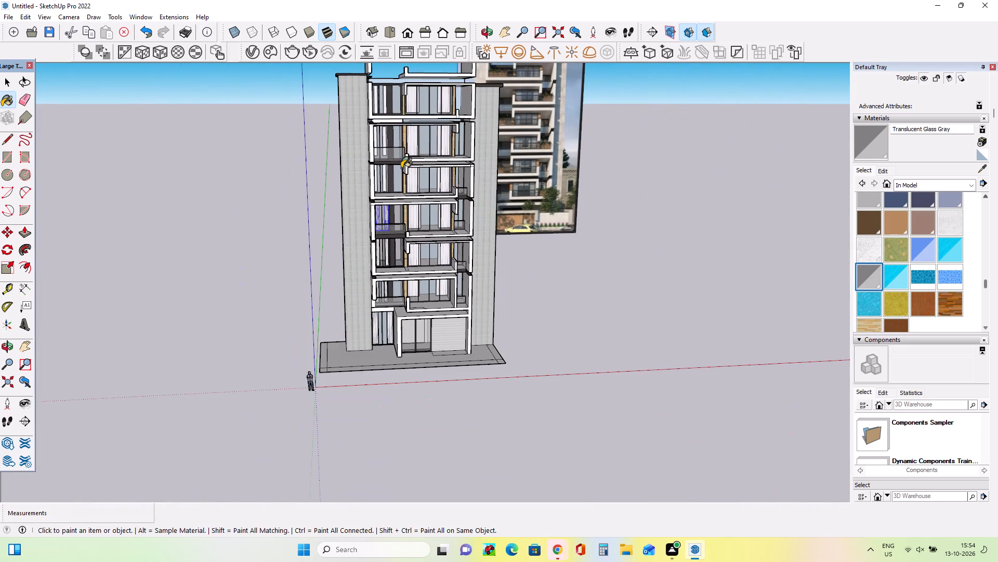
scroll(402, 178, "up", 17)
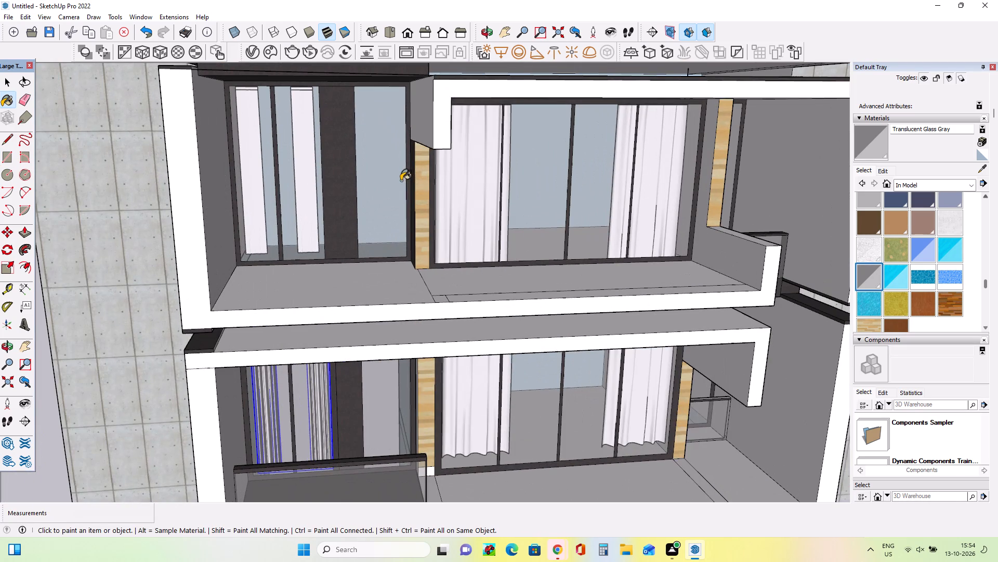
left_click(7, 79)
left_click(255, 173)
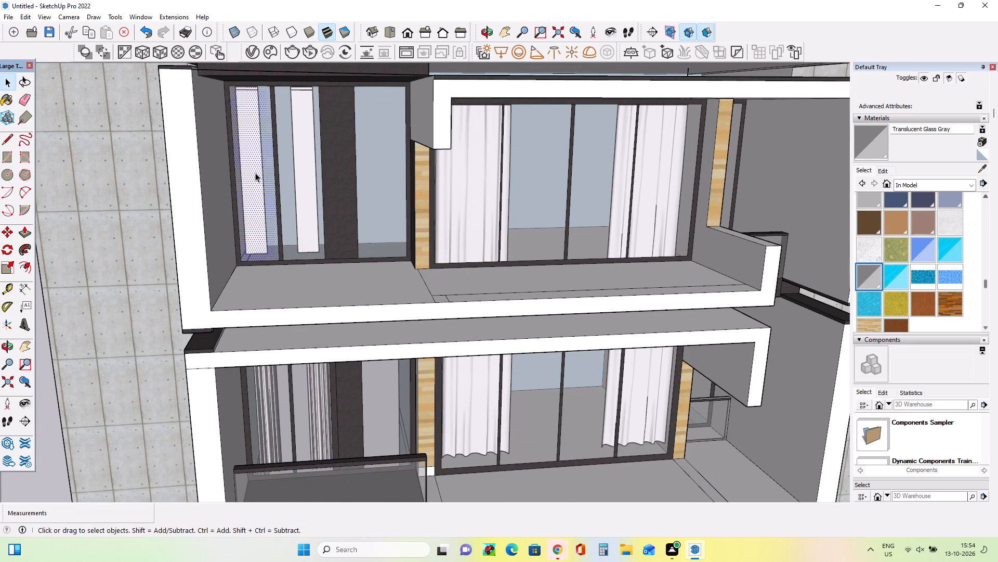
key("Delete")
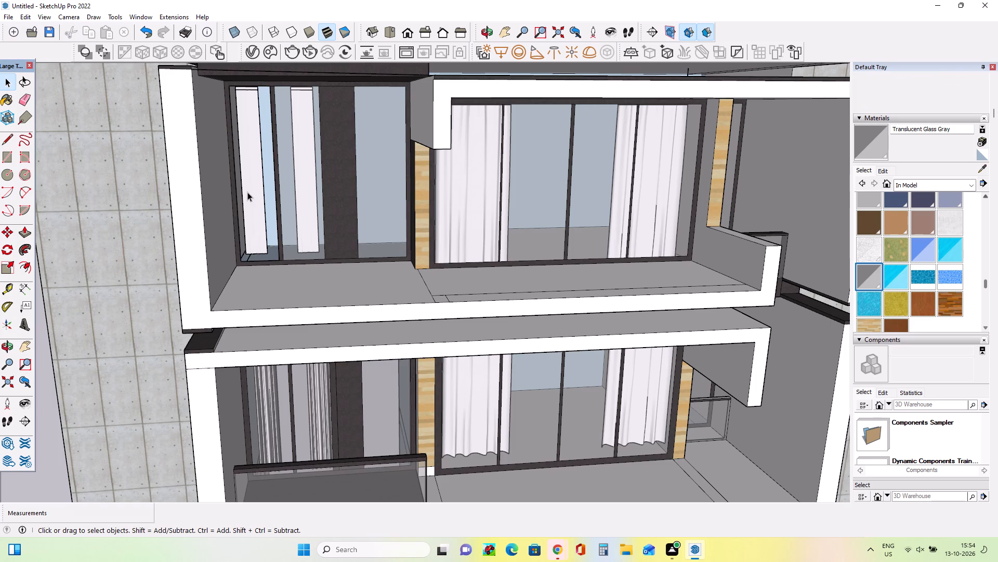
Scale the depth of this floor's narrow curtain pair by about 40.28 to give it pronounced folds.
left_click(247, 192)
left_click(4, 270)
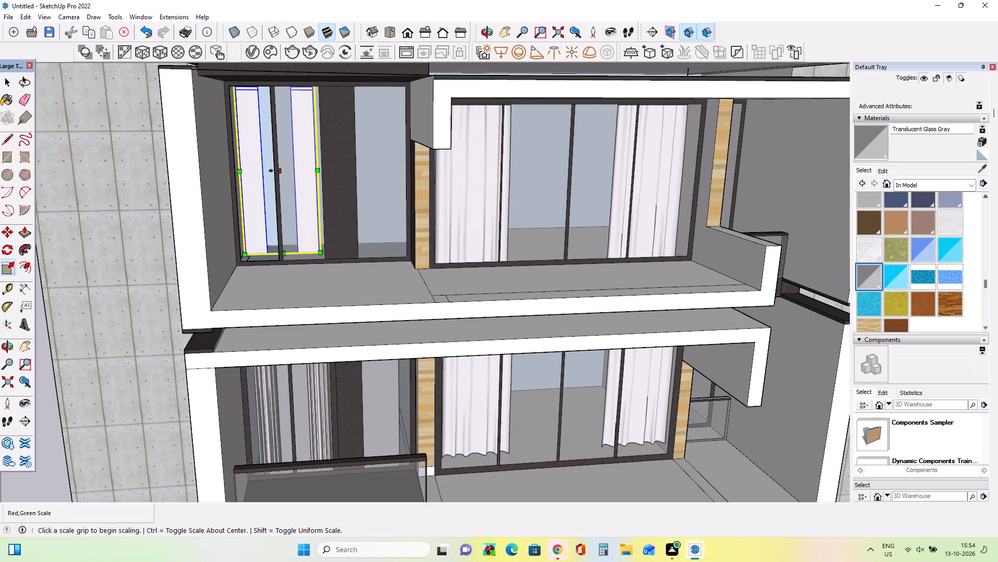
left_click(275, 170)
left_click(273, 174)
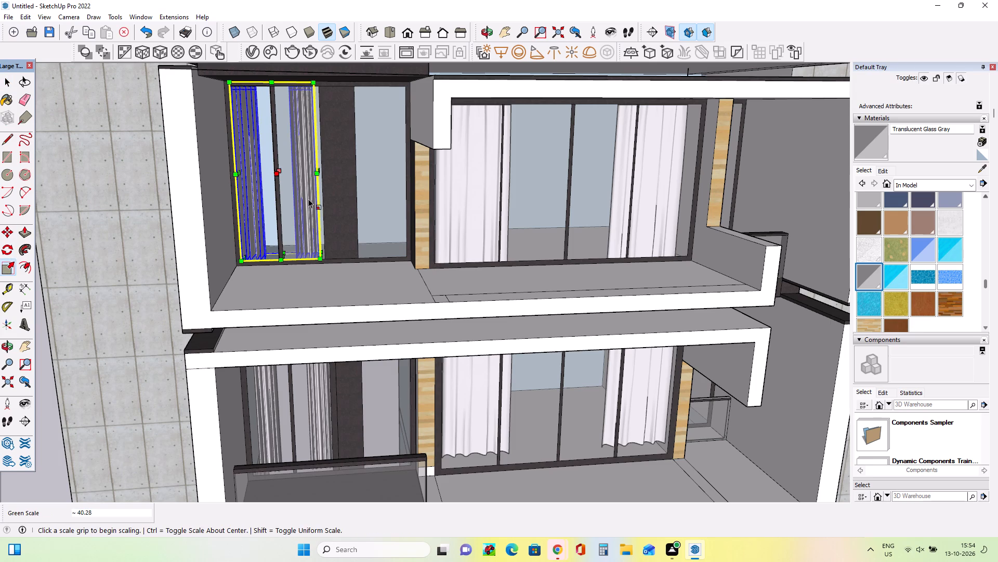
Draw a pane about 9' 2 7/16" by 2' 3 1/4" over the side window's outer opening and paint it Translucent Glass Gray.
middle_click_drag(309, 197, 318, 203)
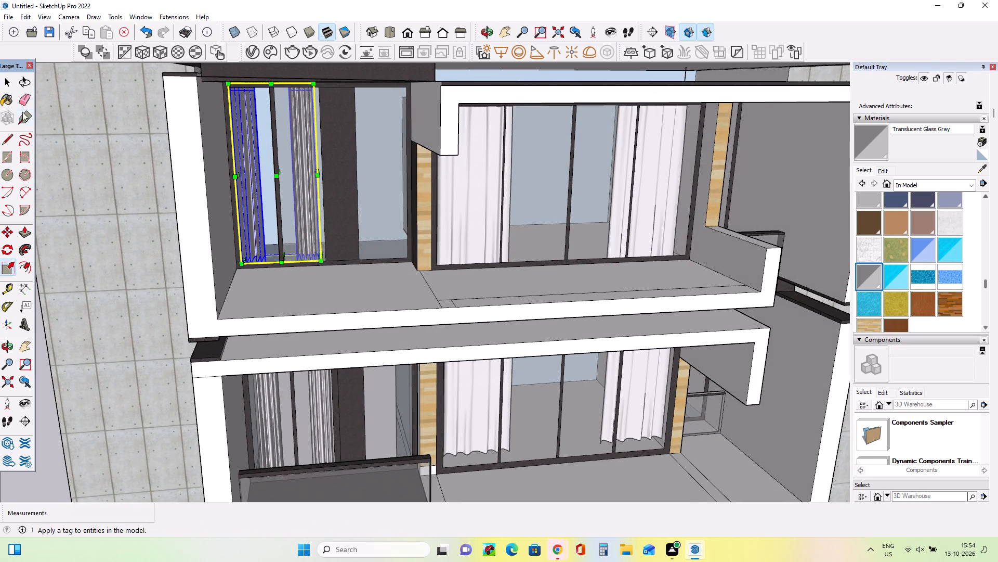
left_click(6, 156)
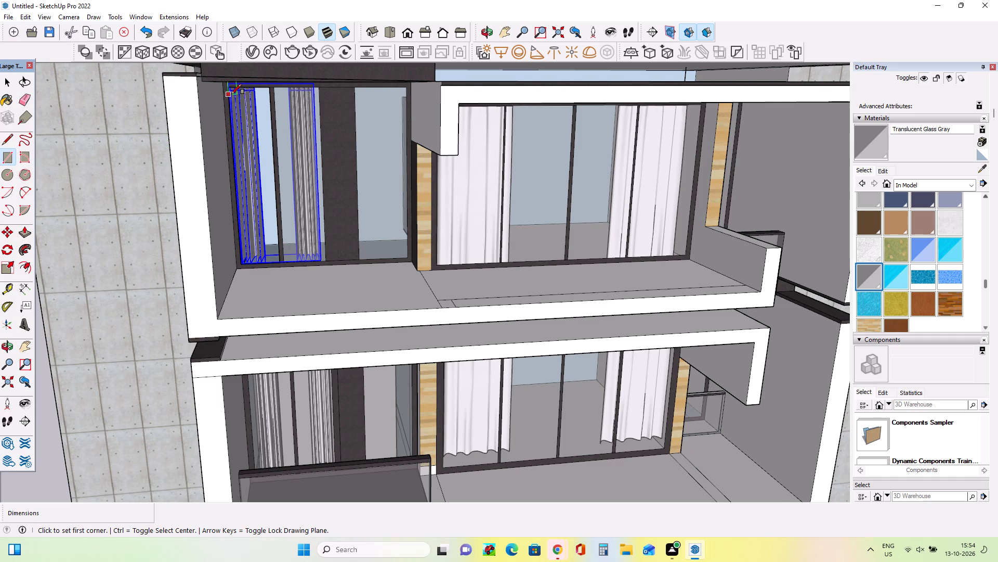
left_click(227, 92)
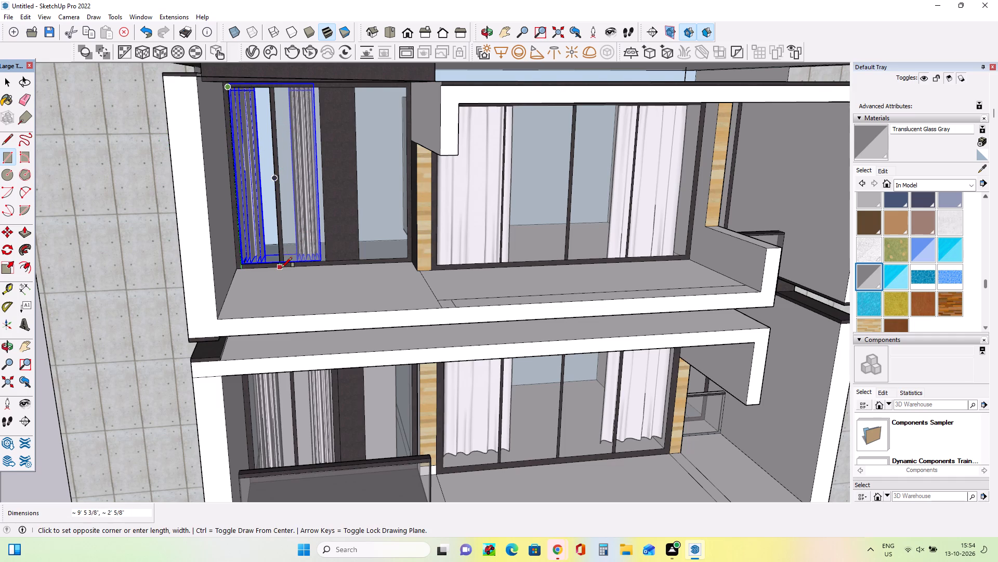
left_click(283, 264)
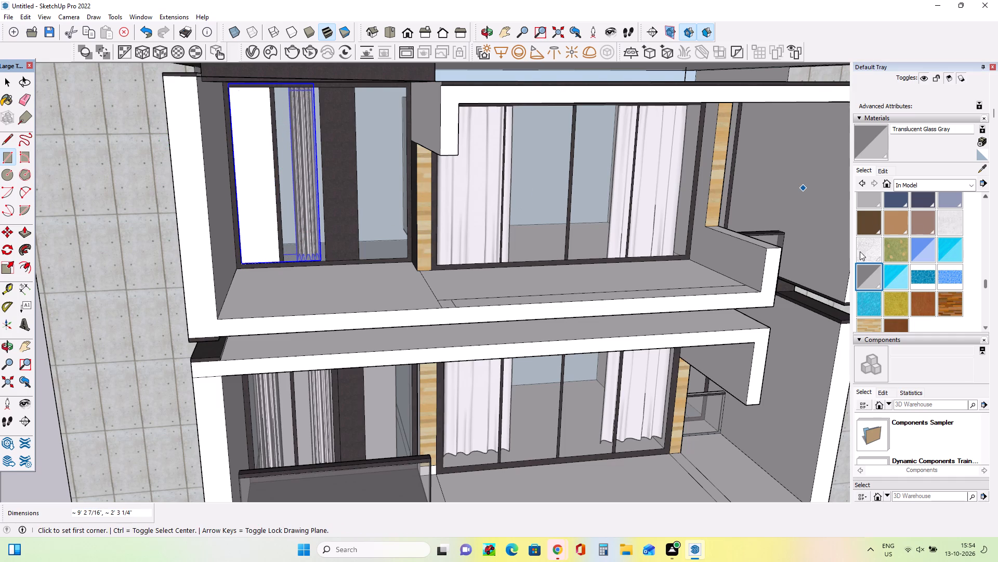
left_click(868, 266)
left_click(248, 186)
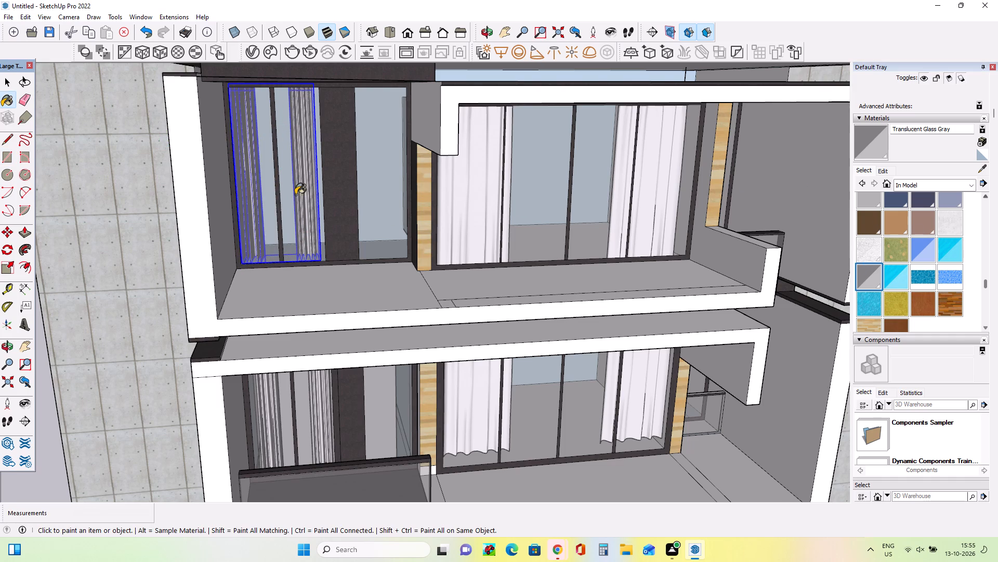
Delete the glass pane in front of the flat narrow curtain pair behind the next glass-railed balcony up.
scroll(295, 195, "down", 10)
middle_click_drag(313, 188, 316, 112)
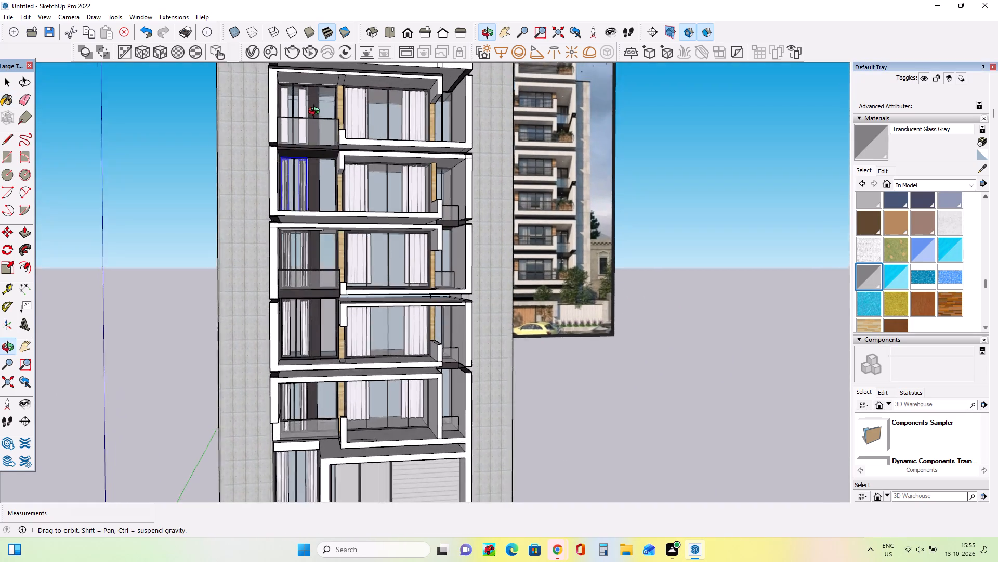
middle_click_drag(316, 112, 316, 104)
scroll(288, 85, "up", 9)
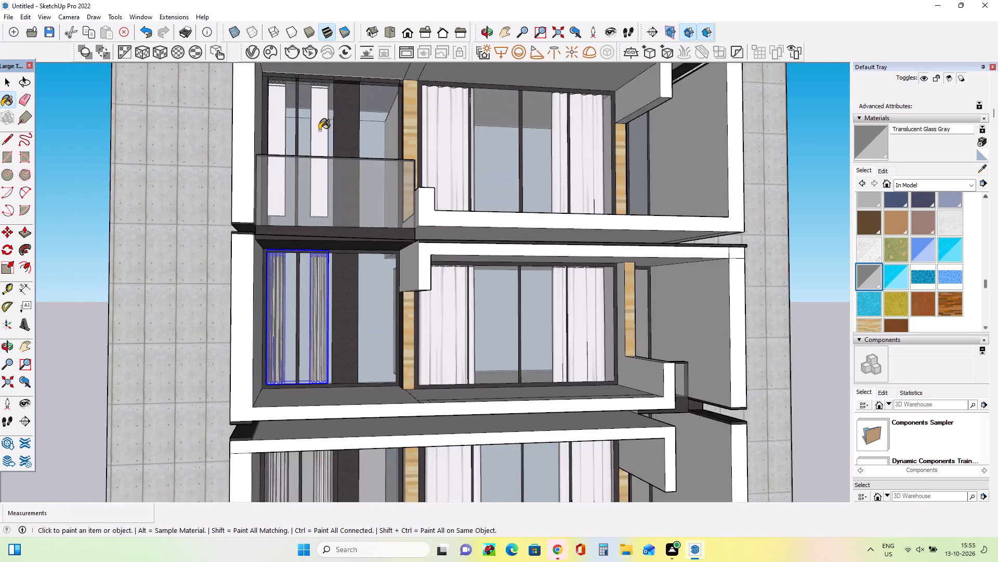
scroll(319, 130, "up", 3)
middle_click_drag(320, 135, 311, 155)
left_click(10, 76)
left_click(77, 126)
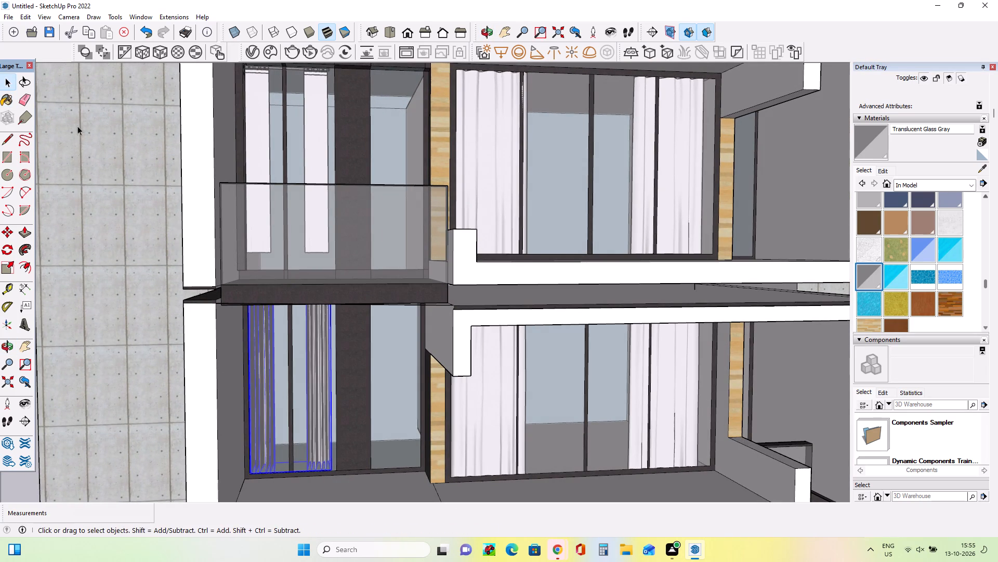
left_click(252, 112)
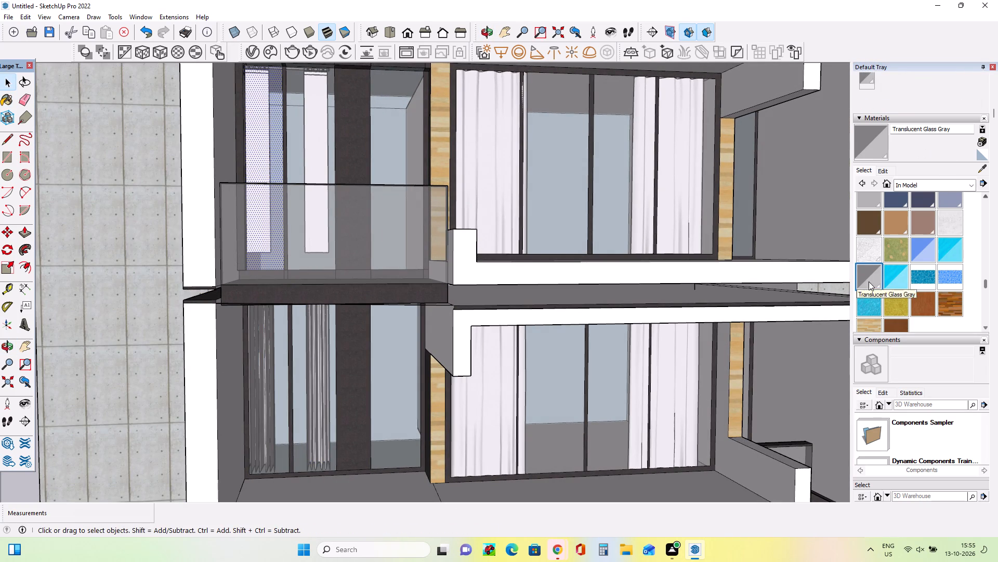
left_click(869, 282)
scroll(287, 171, "up", 1)
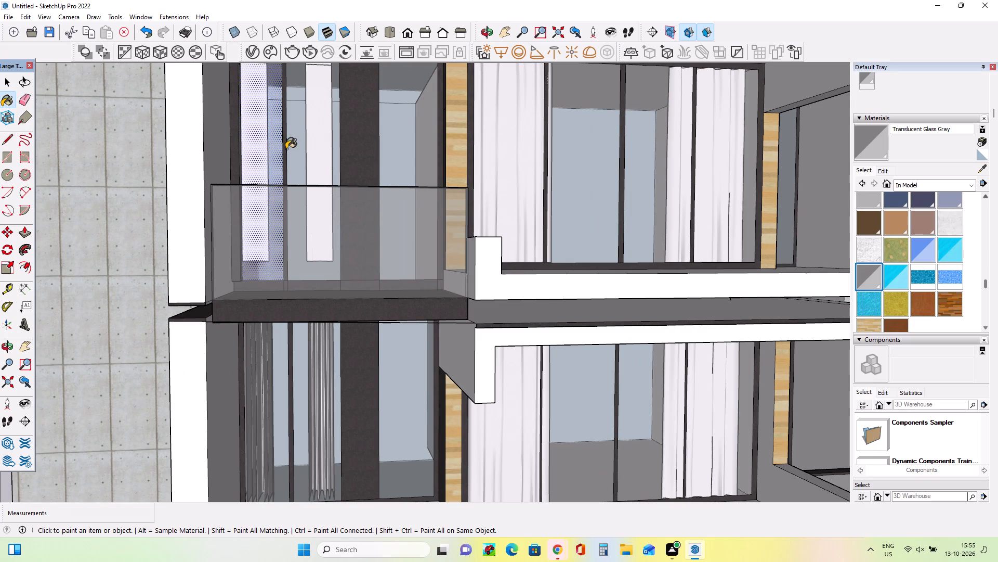
key("Delete")
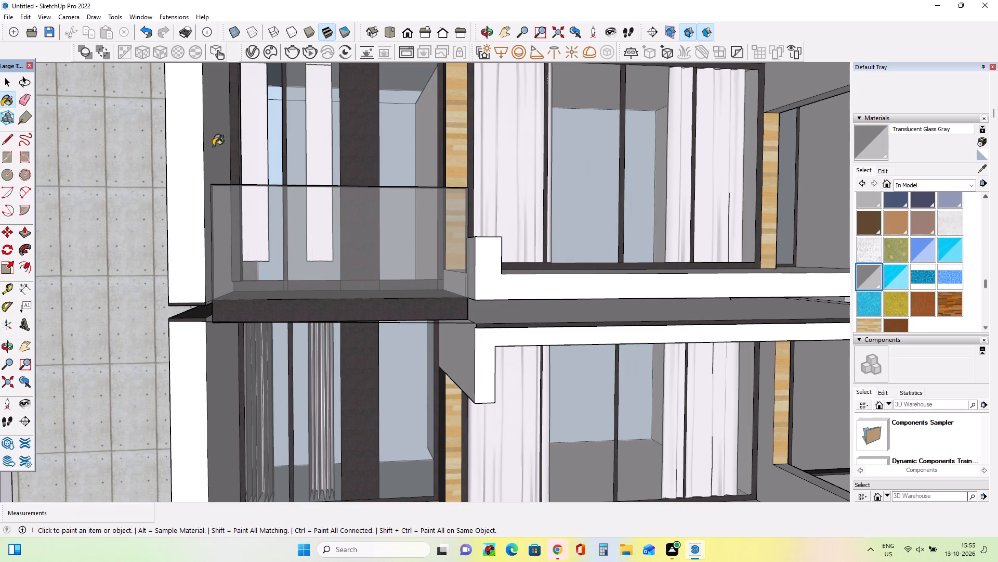
Scale up the depth of that balcony's narrow curtain pair to give it pronounced folds.
left_click(4, 271)
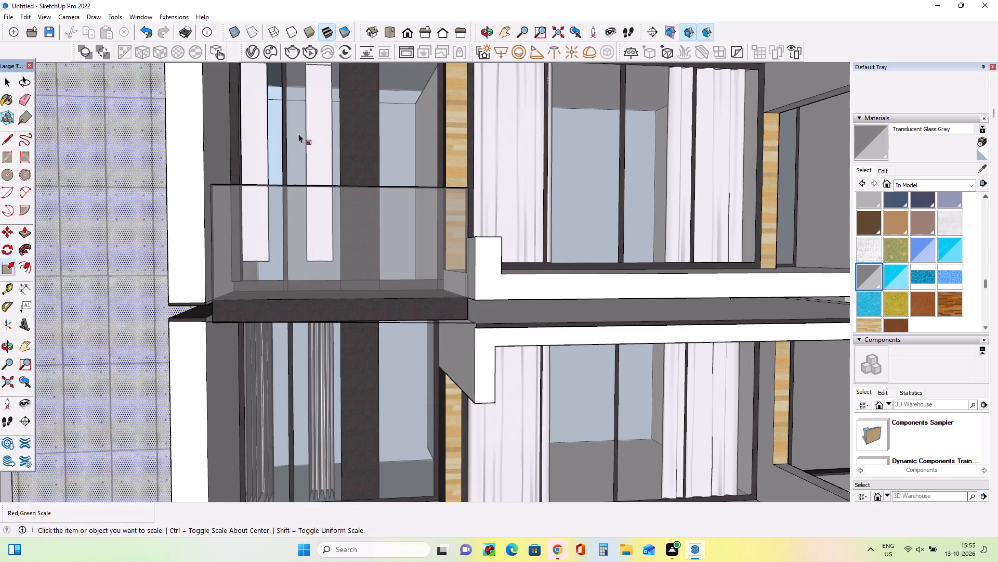
middle_click_drag(306, 146, 306, 201)
left_click(248, 188)
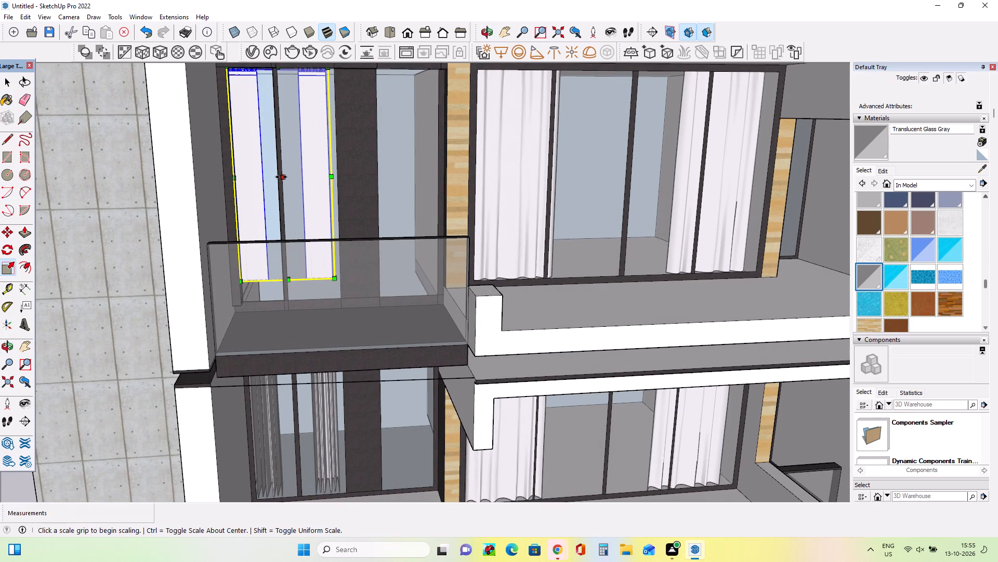
left_click(283, 177)
left_click(282, 181)
middle_click_drag(397, 213, 397, 229)
Stretch the narrow curtain pair's height downward by a factor of about 1.06 towards the window sill.
middle_click_drag(292, 290, 300, 355)
scroll(291, 303, "up", 4)
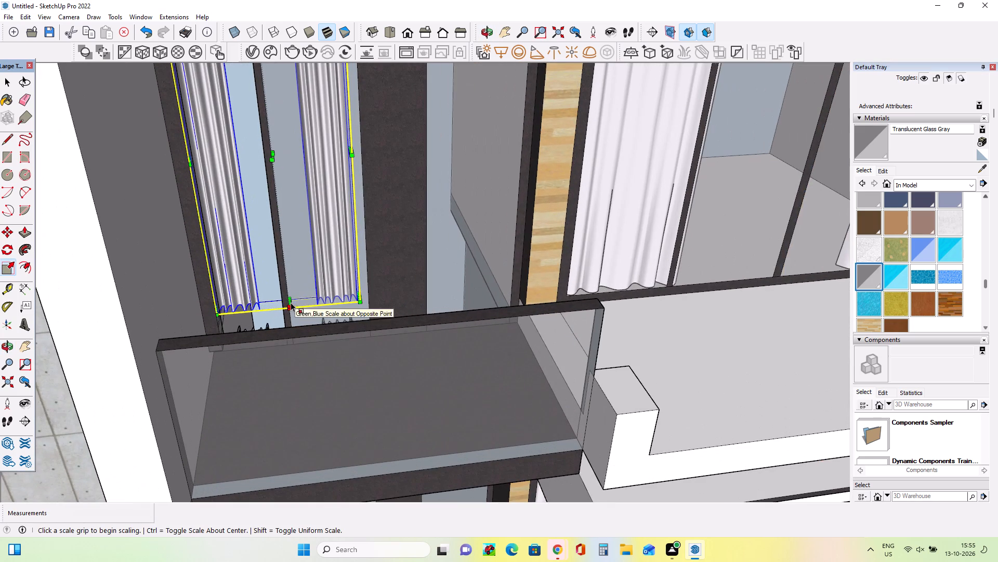
left_click(293, 300)
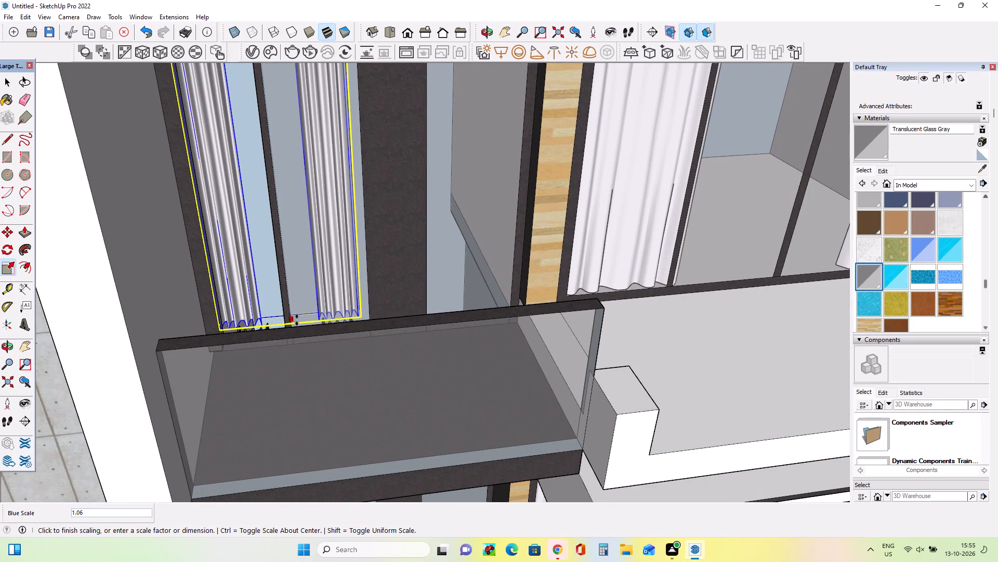
left_click(297, 321)
middle_click_drag(378, 292, 394, 264)
scroll(394, 264, "down", 8)
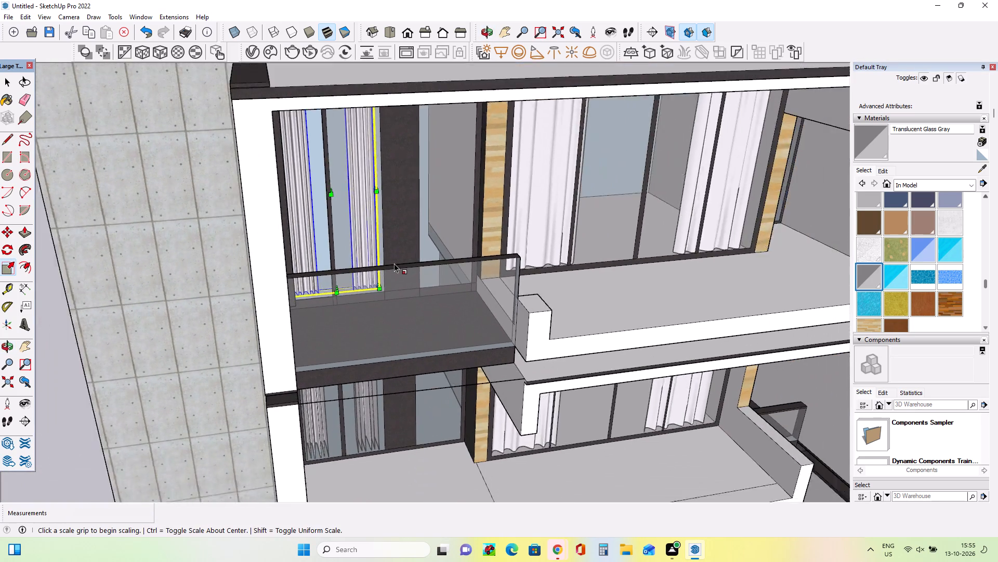
middle_click_drag(395, 260, 323, 224)
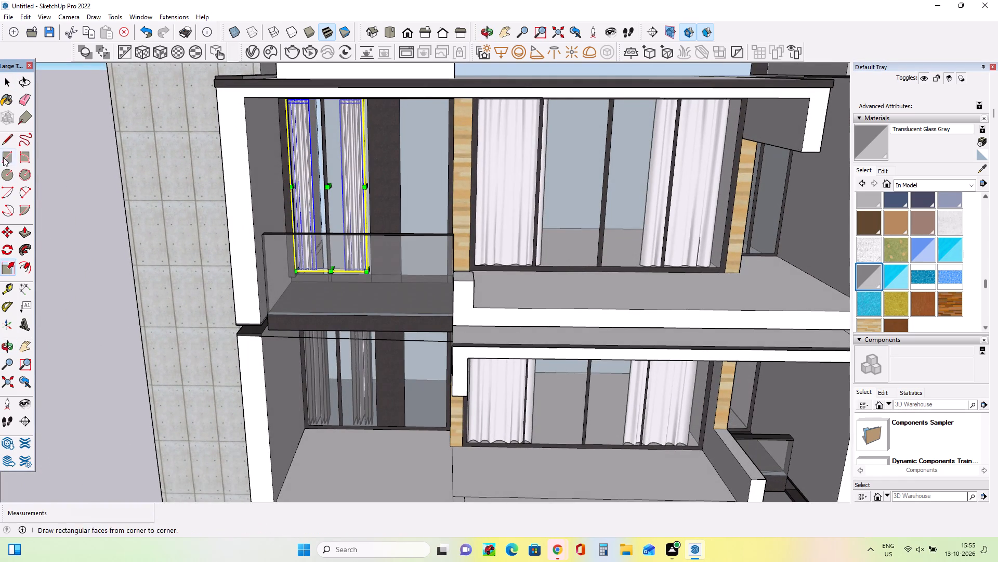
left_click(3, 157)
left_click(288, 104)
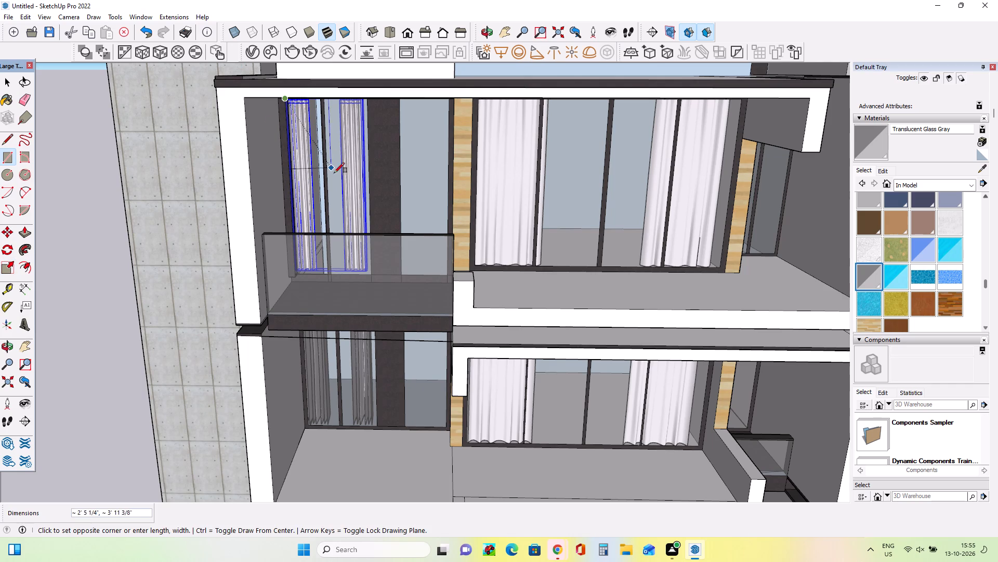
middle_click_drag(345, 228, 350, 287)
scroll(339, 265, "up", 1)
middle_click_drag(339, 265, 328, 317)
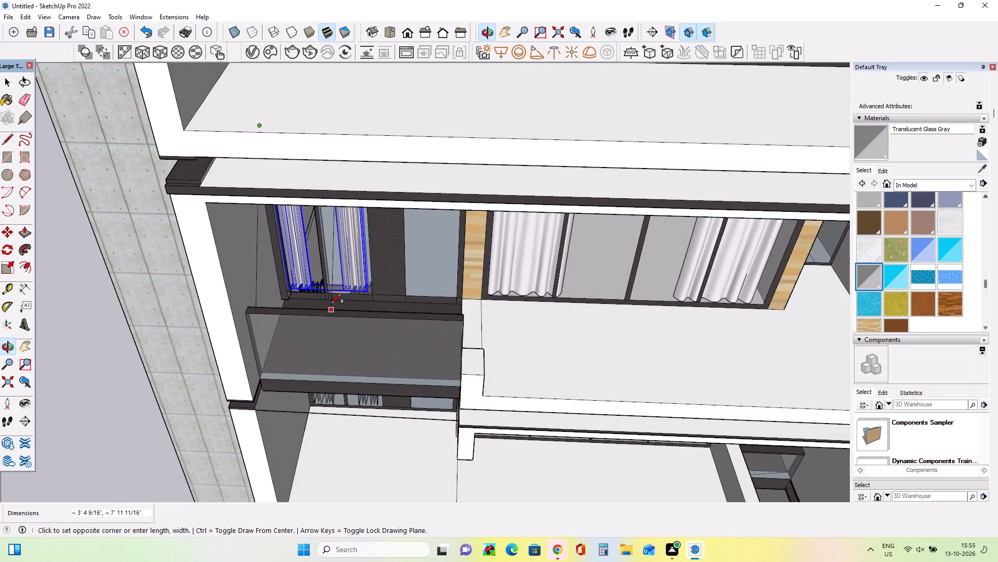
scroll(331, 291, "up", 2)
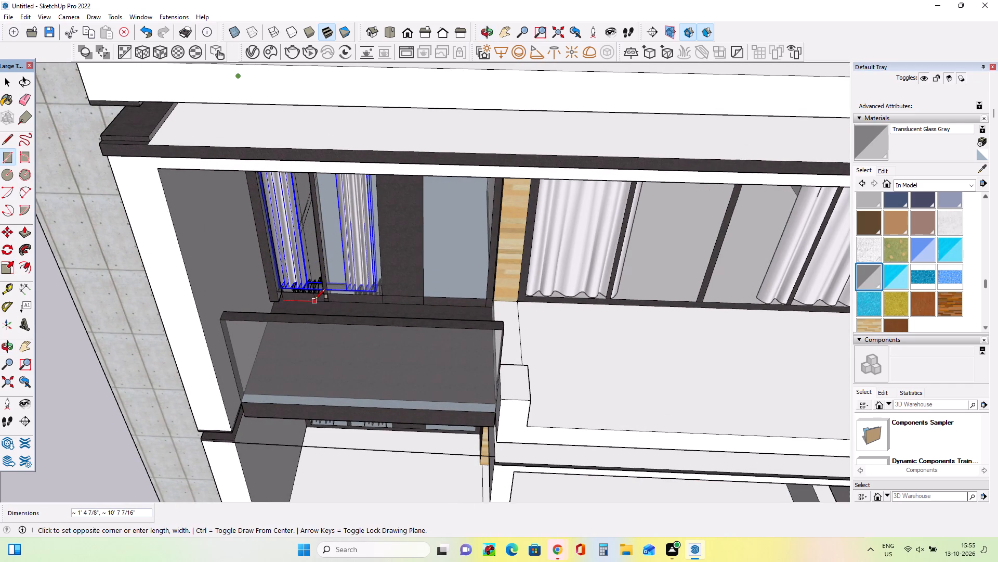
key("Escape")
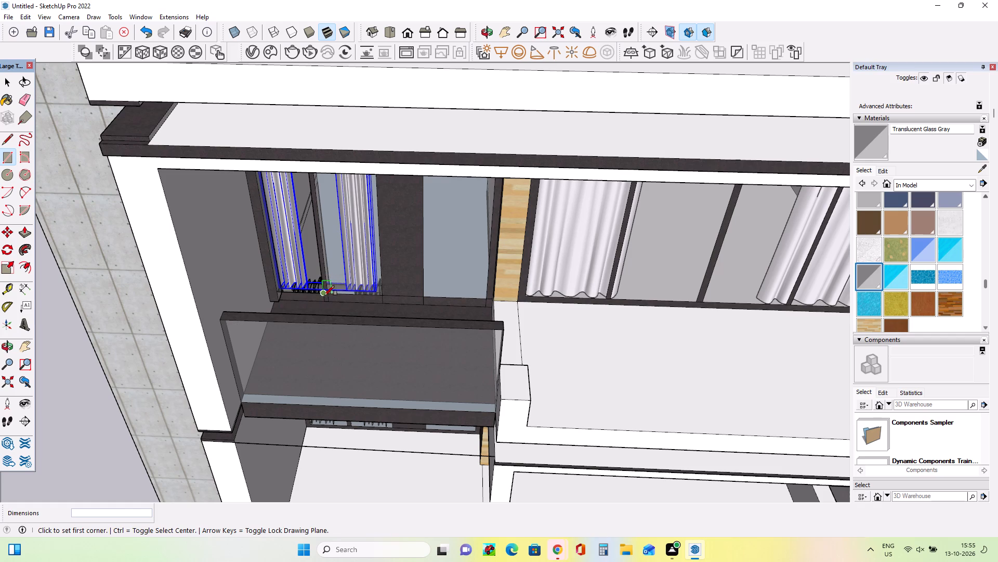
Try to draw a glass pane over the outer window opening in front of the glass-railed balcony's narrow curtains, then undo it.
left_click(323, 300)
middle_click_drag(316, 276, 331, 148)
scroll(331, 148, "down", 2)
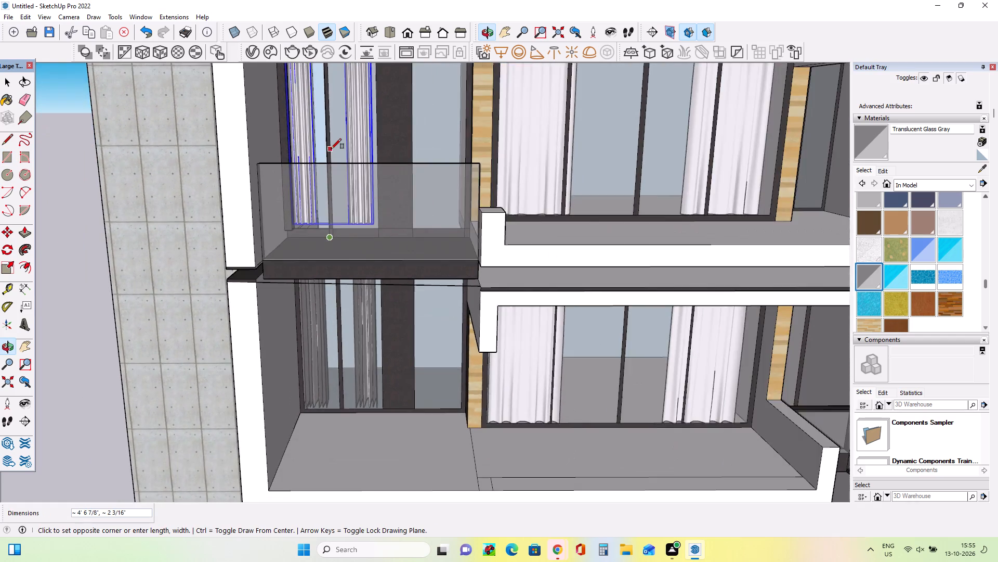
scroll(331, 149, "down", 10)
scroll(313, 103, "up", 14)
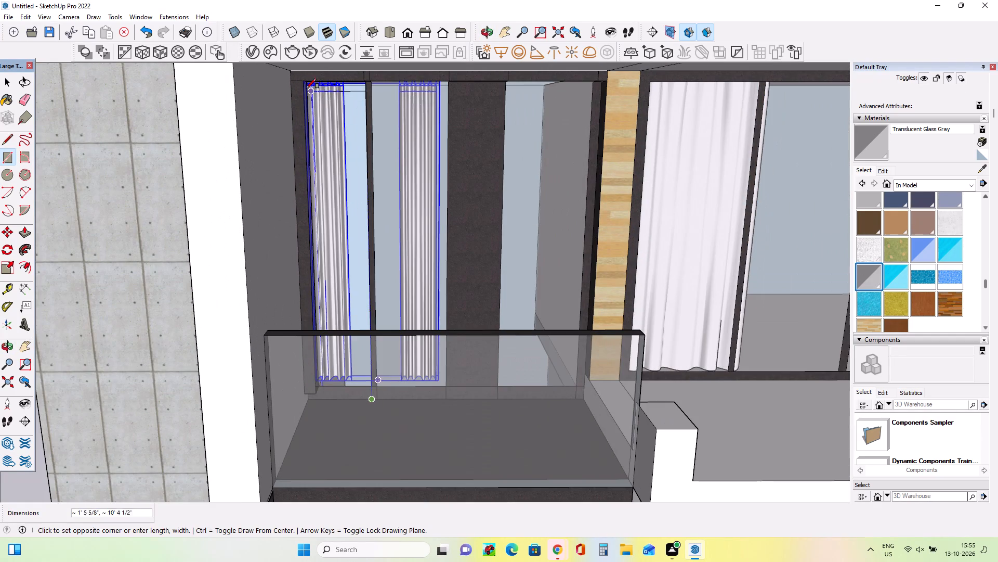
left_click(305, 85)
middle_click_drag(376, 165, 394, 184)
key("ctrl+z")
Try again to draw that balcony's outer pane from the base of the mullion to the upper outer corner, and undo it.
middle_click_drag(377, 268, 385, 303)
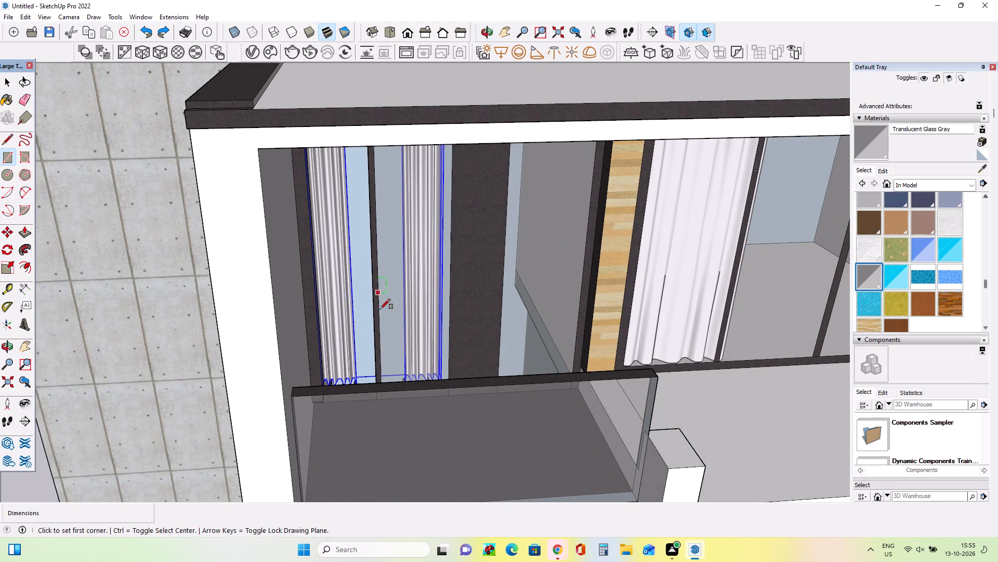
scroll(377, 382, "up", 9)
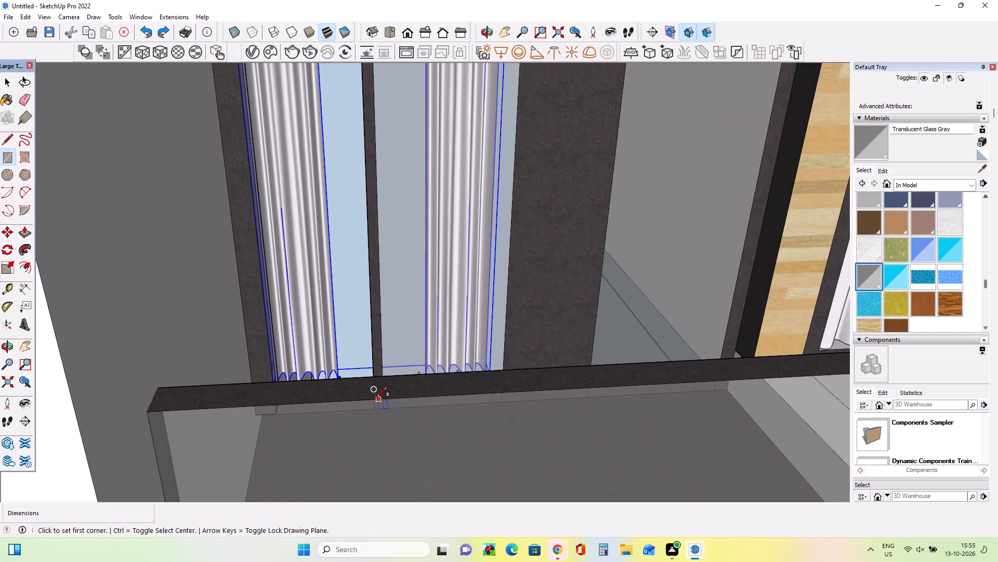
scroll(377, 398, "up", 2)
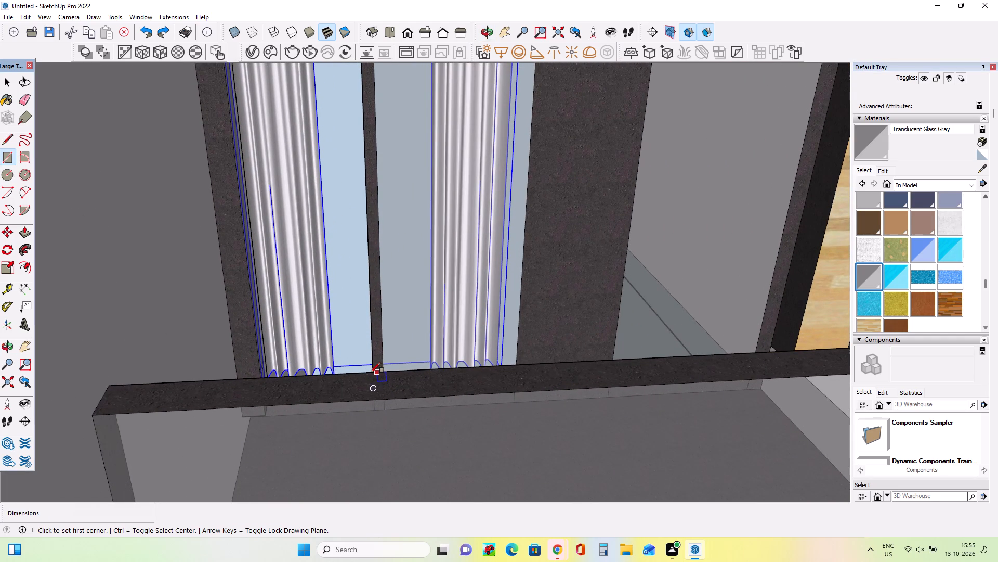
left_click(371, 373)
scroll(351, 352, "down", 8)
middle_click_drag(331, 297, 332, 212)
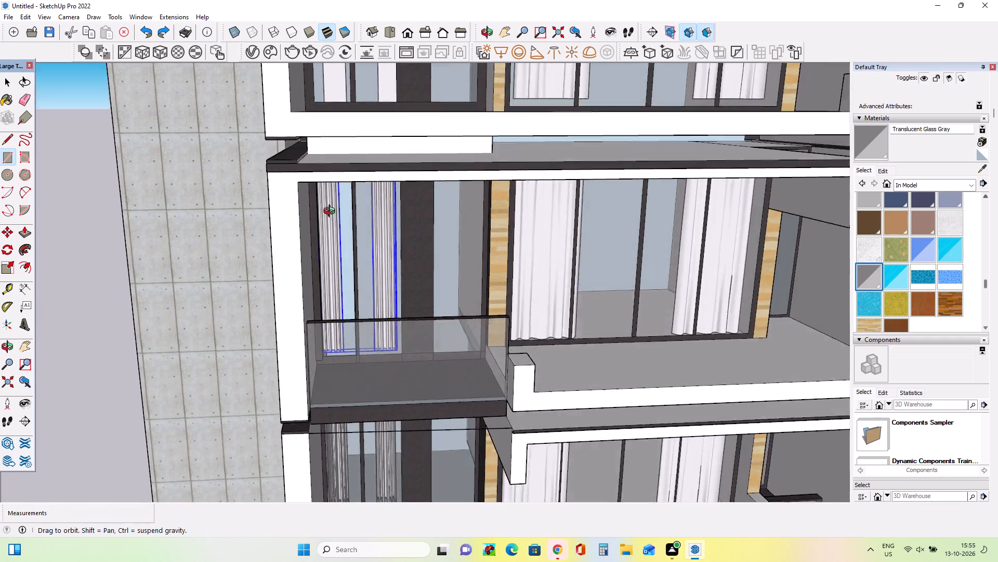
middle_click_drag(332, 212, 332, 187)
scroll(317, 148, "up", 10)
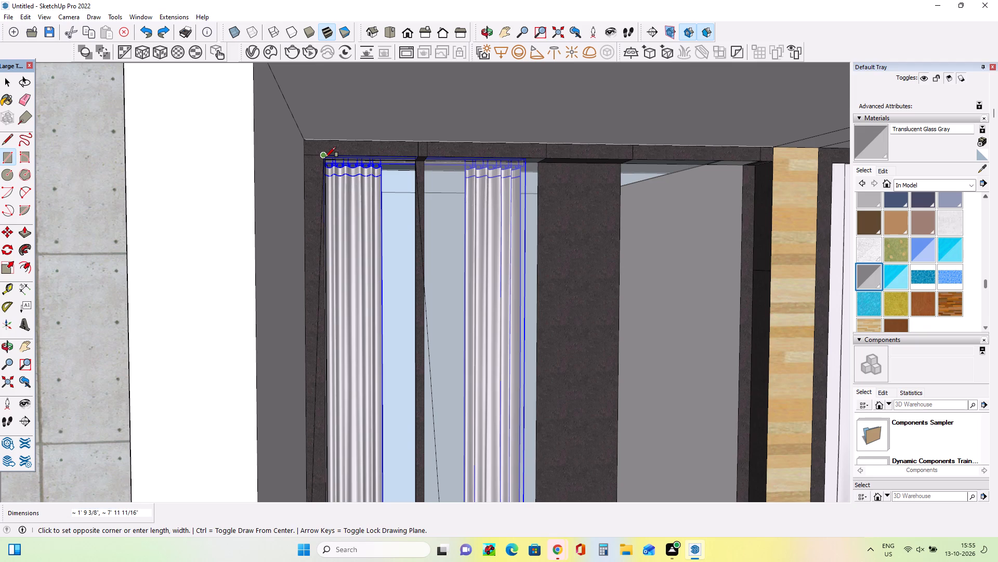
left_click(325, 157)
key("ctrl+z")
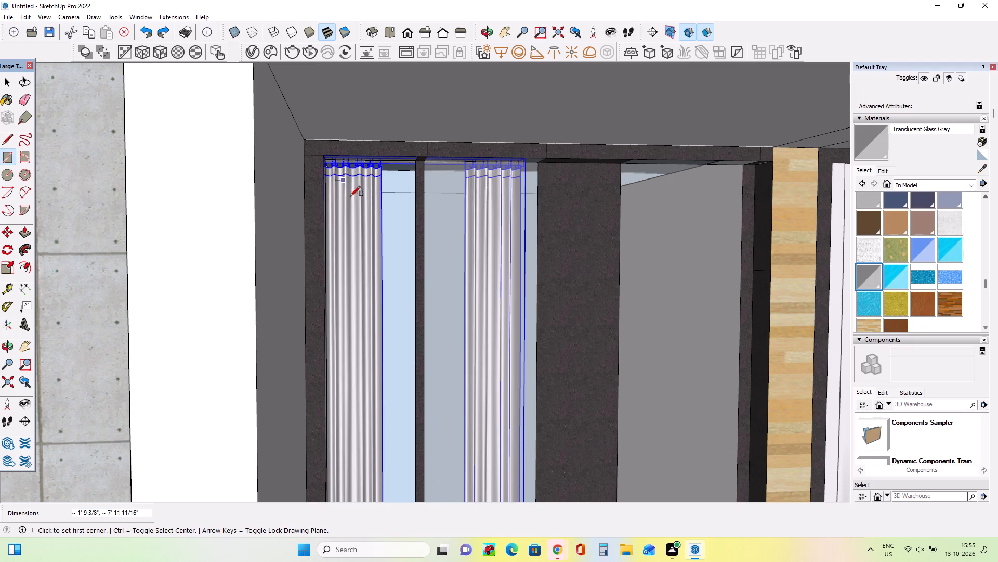
Draw a pane about 10' 1 1/2" by 1' 10 1/16" over the balcony window's outer opening and paint it Translucent Glass Gray.
left_click(413, 161)
scroll(337, 227, "down", 4)
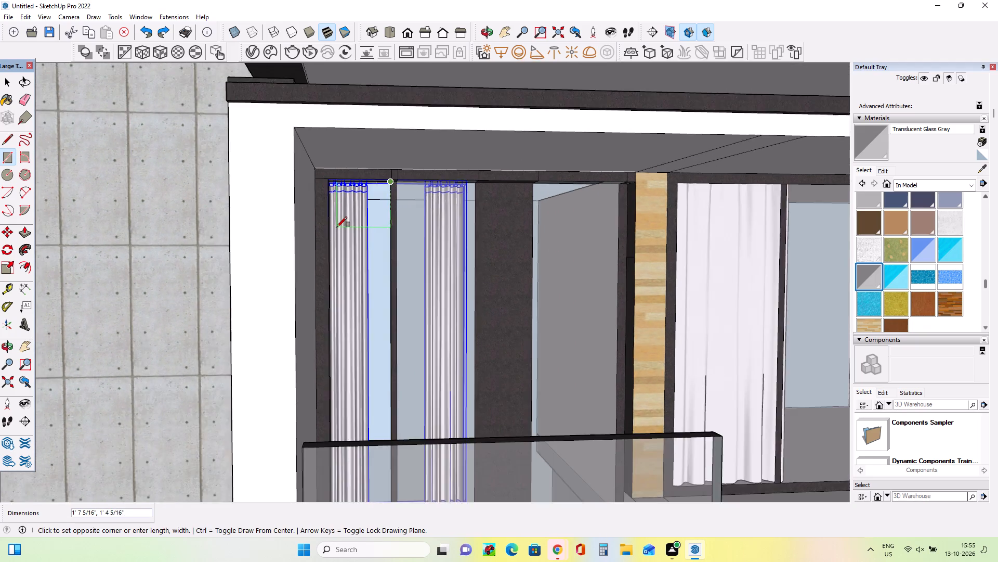
scroll(337, 227, "down", 4)
middle_click_drag(365, 264, 350, 419)
scroll(350, 419, "down", 1)
scroll(350, 419, "up", 10)
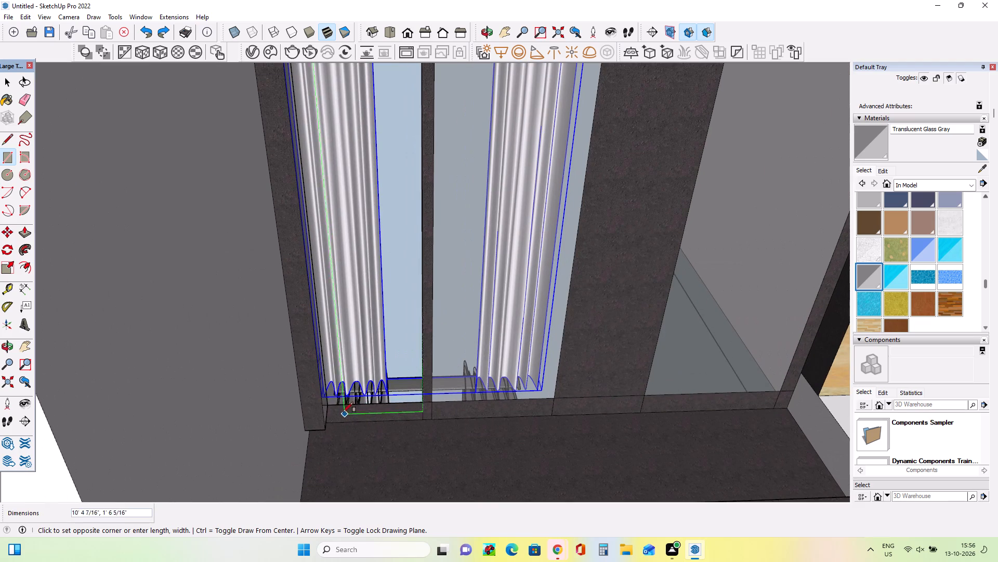
left_click(329, 404)
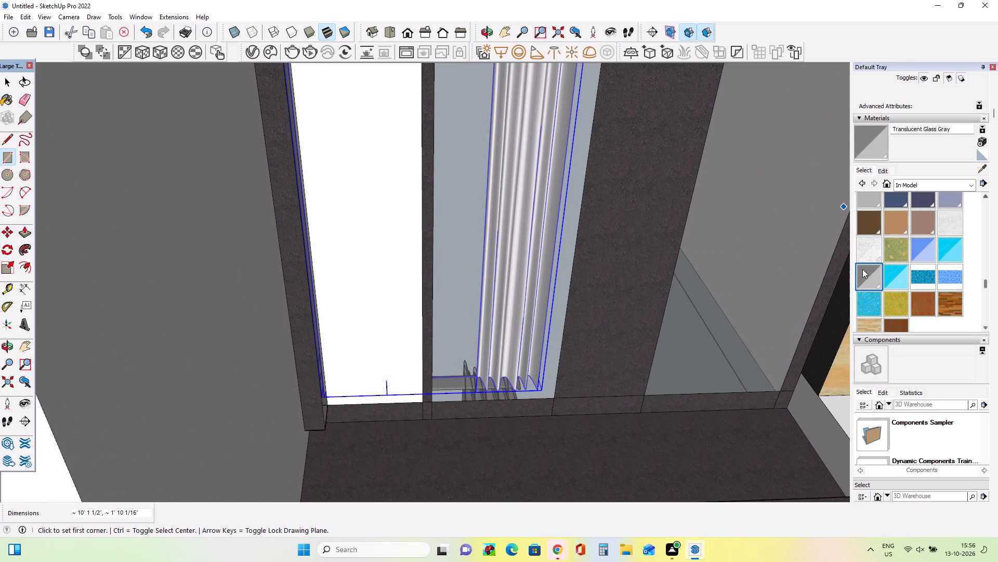
left_click(860, 288)
left_click(398, 261)
Delete the outer glass pane in front of the flat narrow curtain pair on the storey below the open rooftop frame.
scroll(424, 244, "down", 7)
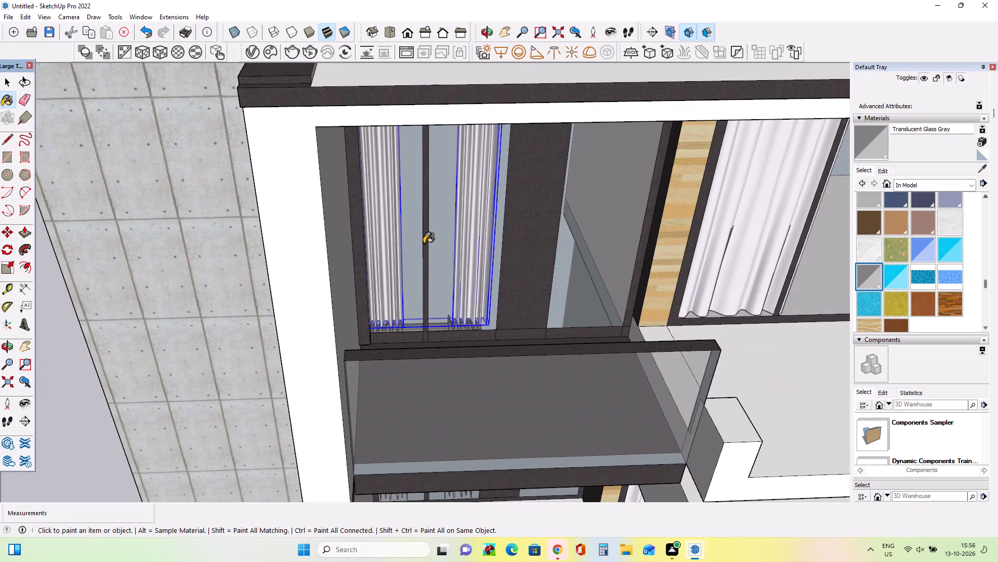
scroll(424, 244, "down", 14)
scroll(491, 211, "down", 8)
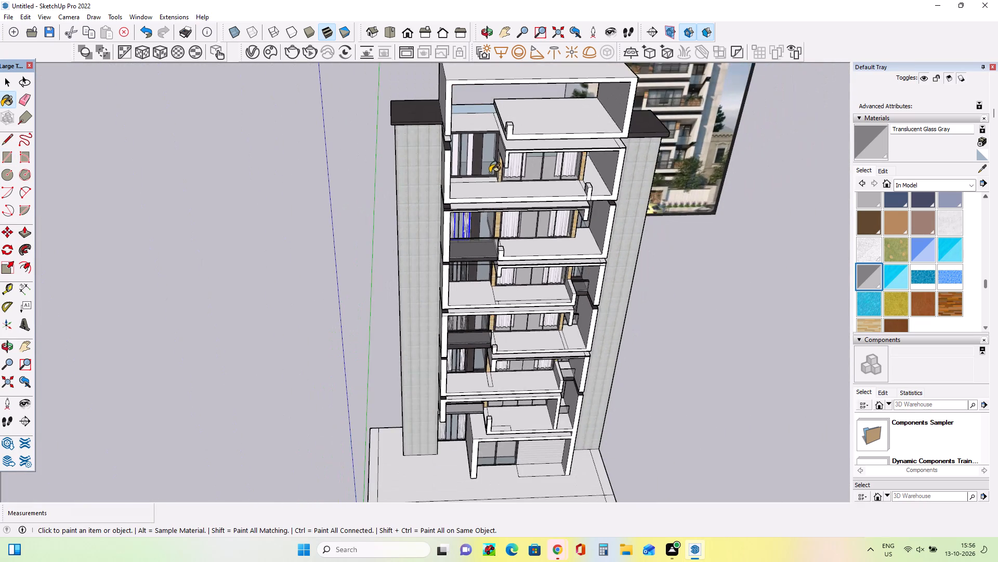
middle_click_drag(489, 165, 463, 96)
scroll(468, 114, "up", 17)
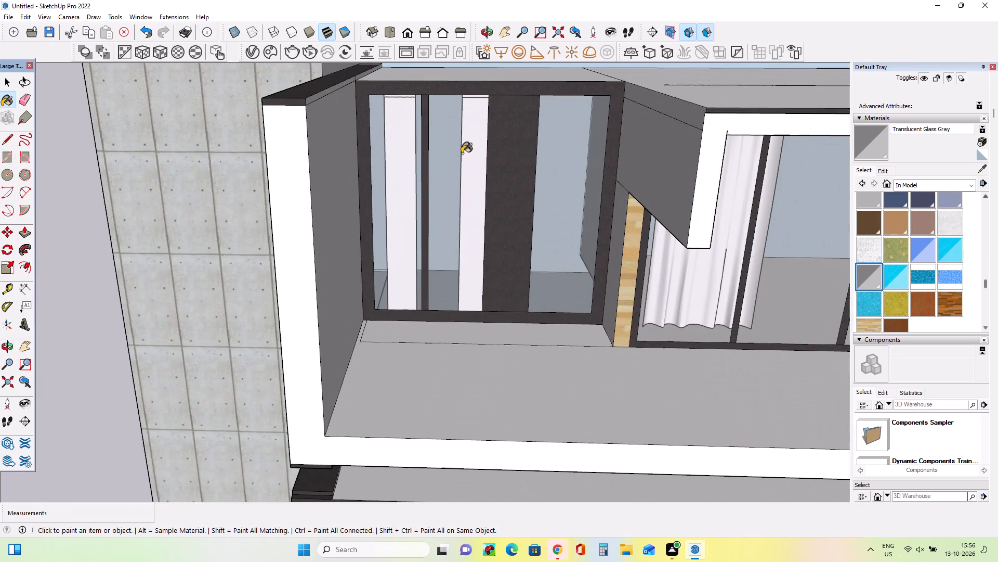
left_click(7, 79)
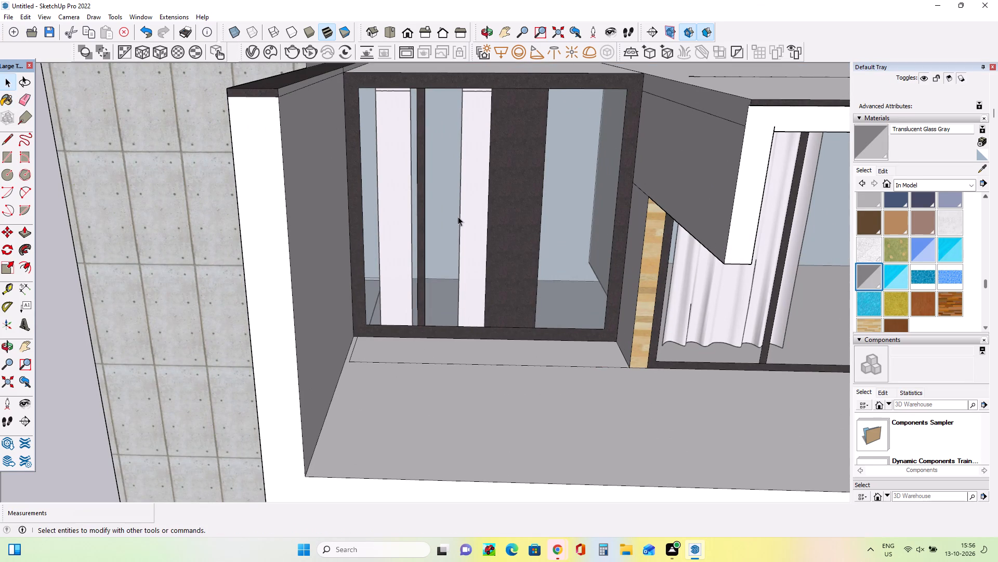
left_click(459, 220)
left_click(404, 235)
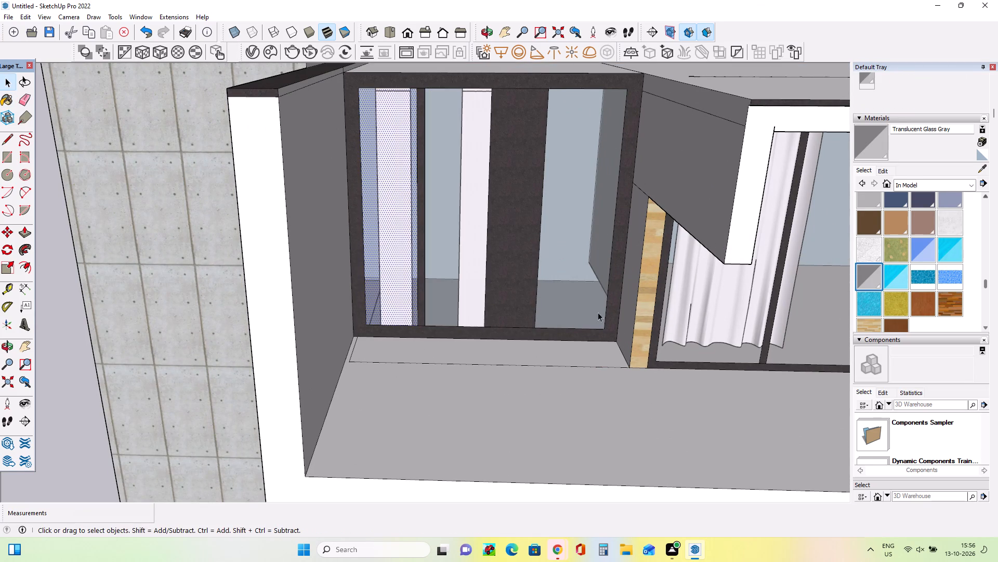
key("Delete")
Scale up that storey's narrow curtain pair in depth by a factor of about 10.79 to give it pronounced folds.
left_click(387, 257)
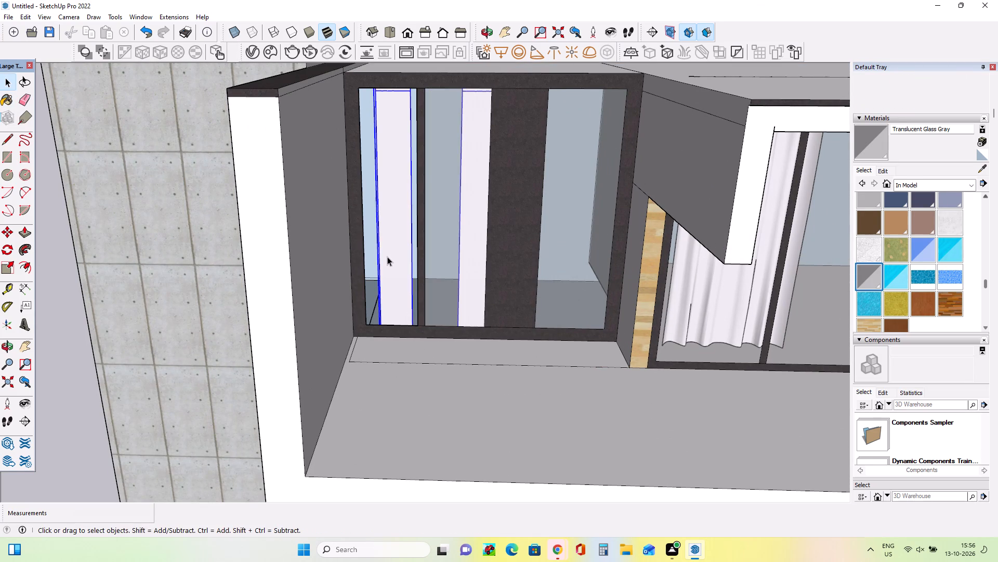
left_click(4, 264)
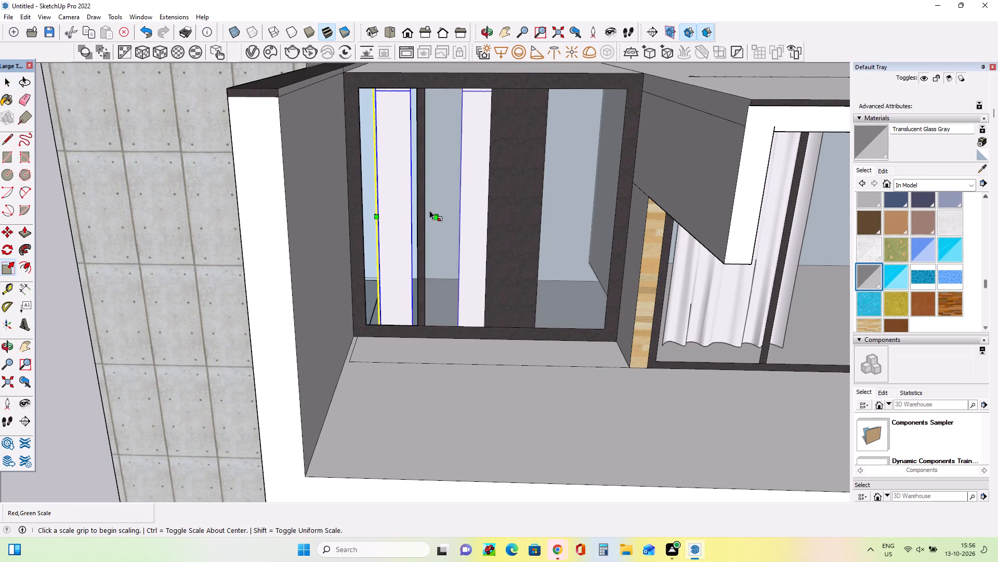
left_click(436, 215)
left_click(434, 218)
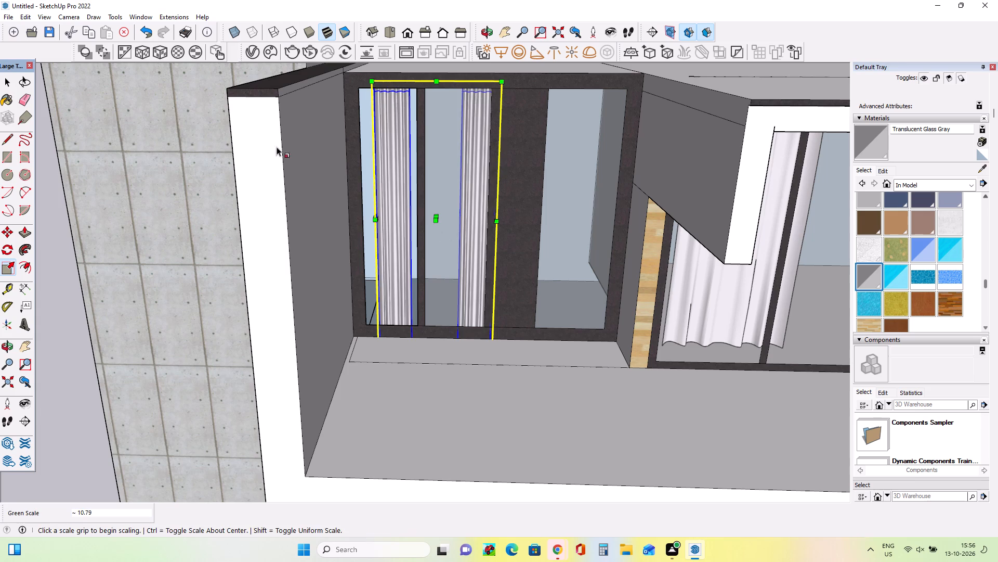
Move the narrow curtain pair about 5 15/16" sideways to the window's outer jamb.
left_click(3, 233)
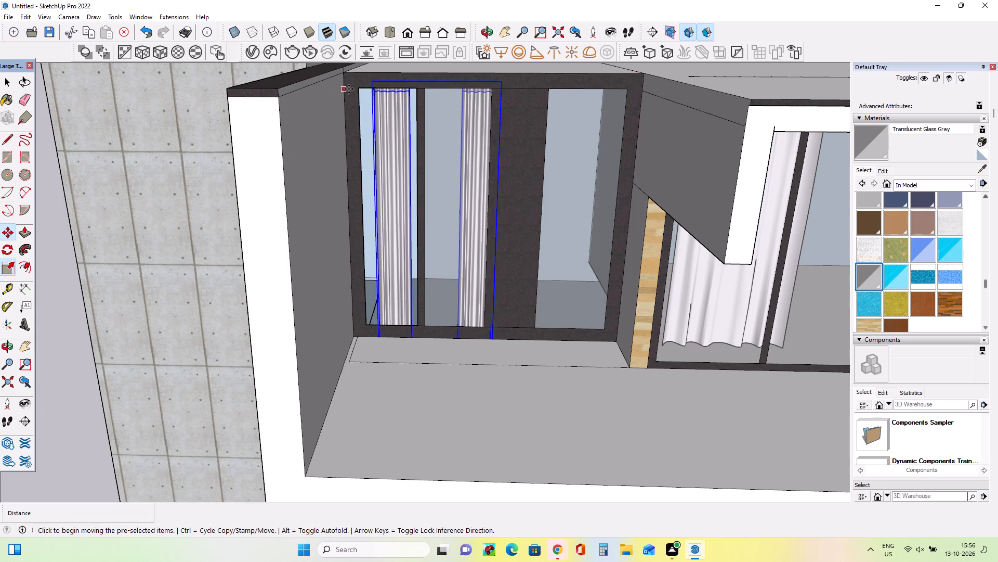
left_click(374, 88)
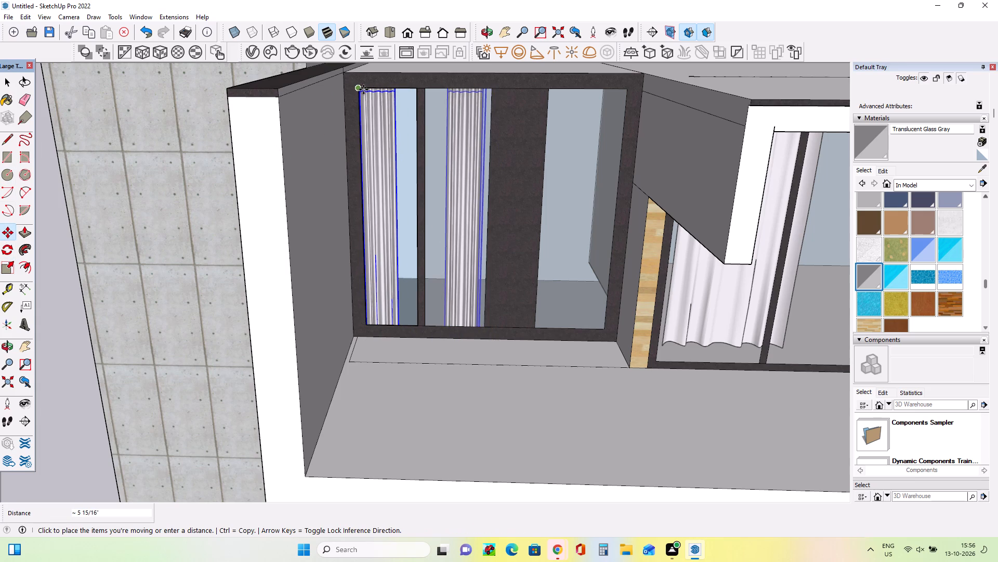
left_click(363, 90)
Draw a pane about 8' 5 7/8" by 1' 11 1/16" over the window's outer opening and paint it Translucent Glass Gray.
left_click(7, 156)
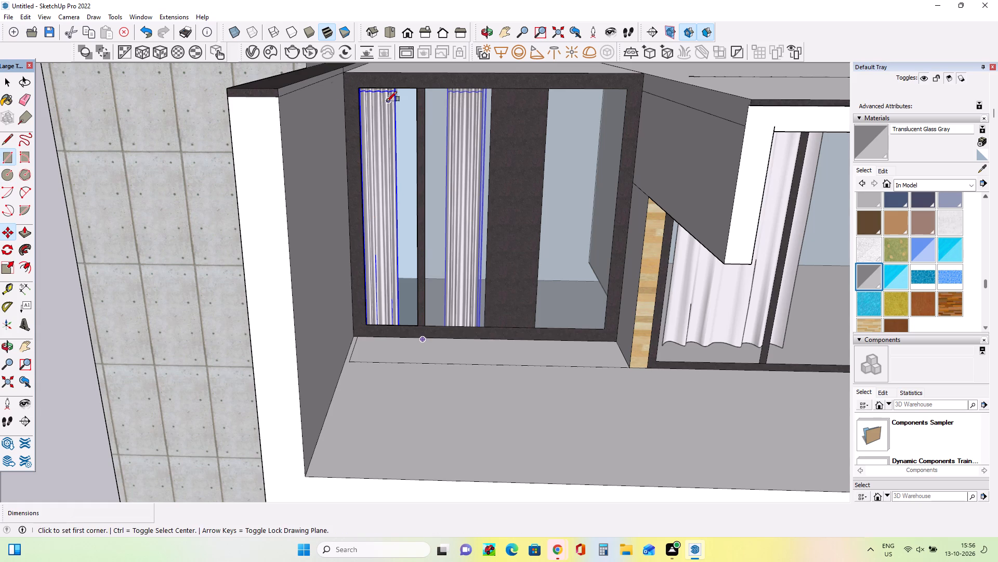
left_click(359, 91)
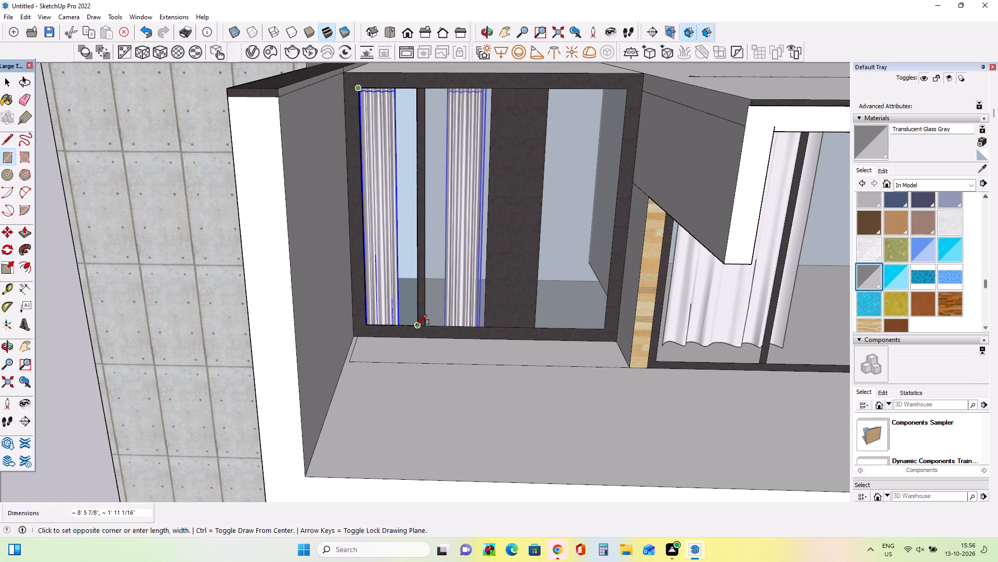
left_click(416, 325)
left_click(872, 269)
left_click(391, 235)
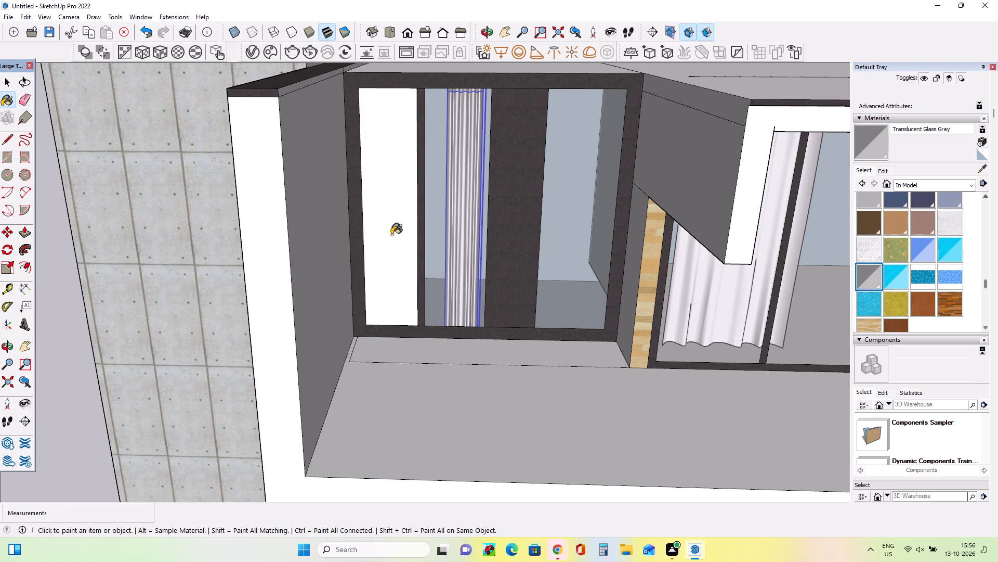
Examine the whole facade against the reference photo, especially the top floors and roof.
scroll(394, 235, "down", 20)
scroll(394, 235, "down", 4)
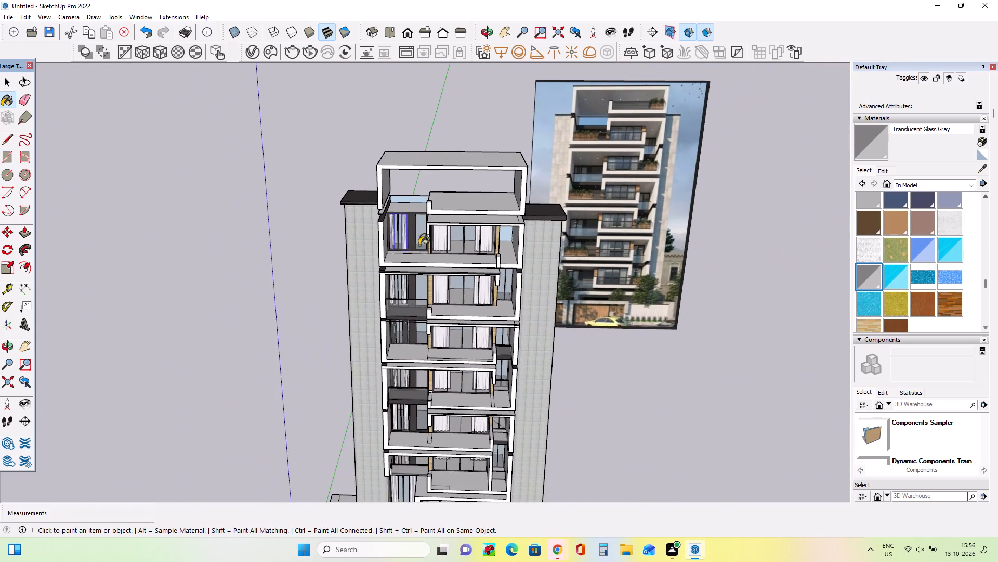
middle_click_drag(424, 246, 448, 199)
left_click(8, 83)
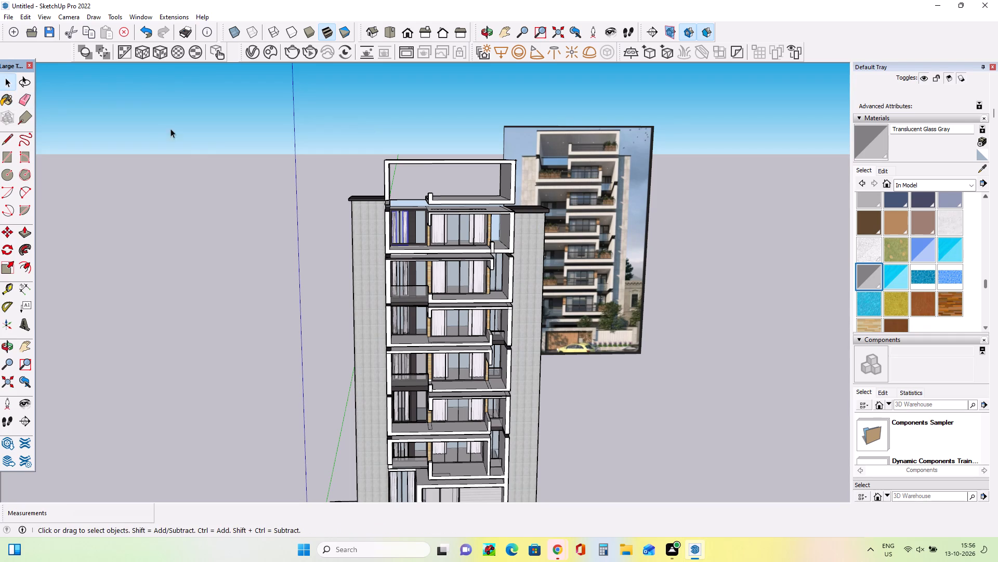
left_click(217, 162)
left_click(27, 348)
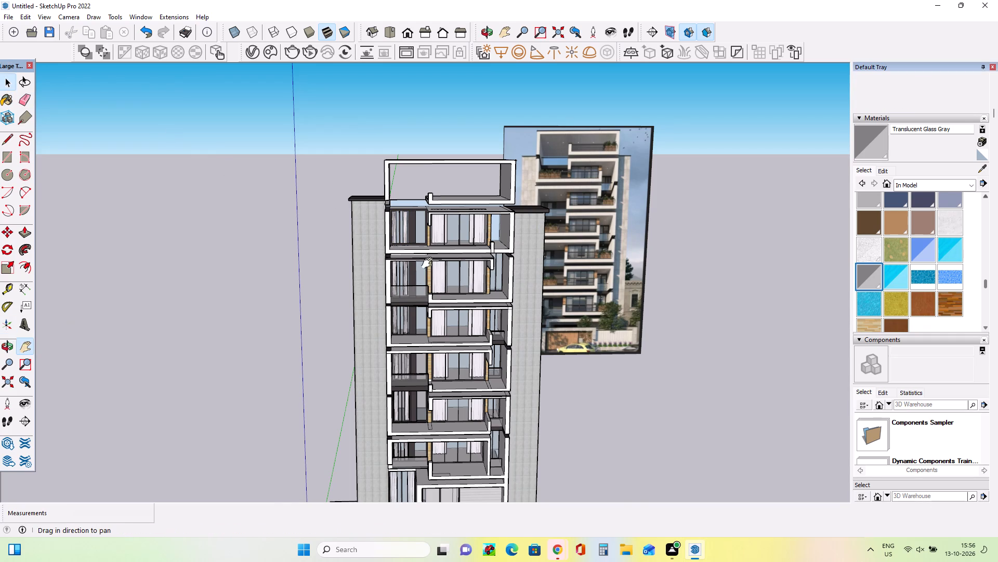
left_click_drag(520, 260, 477, 175)
scroll(478, 173, "down", 1)
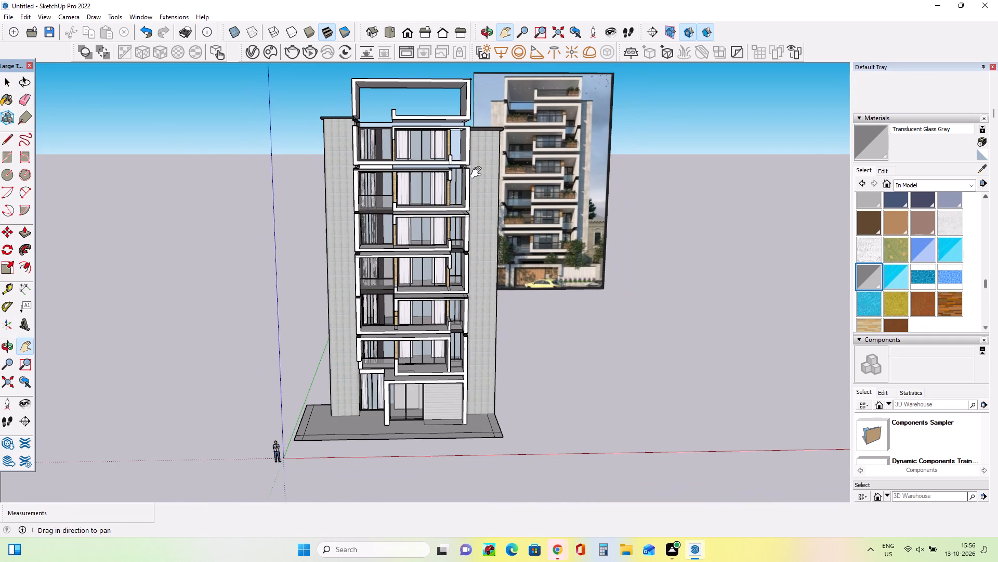
scroll(556, 80, "up", 4)
middle_click_drag(556, 91, 559, 106)
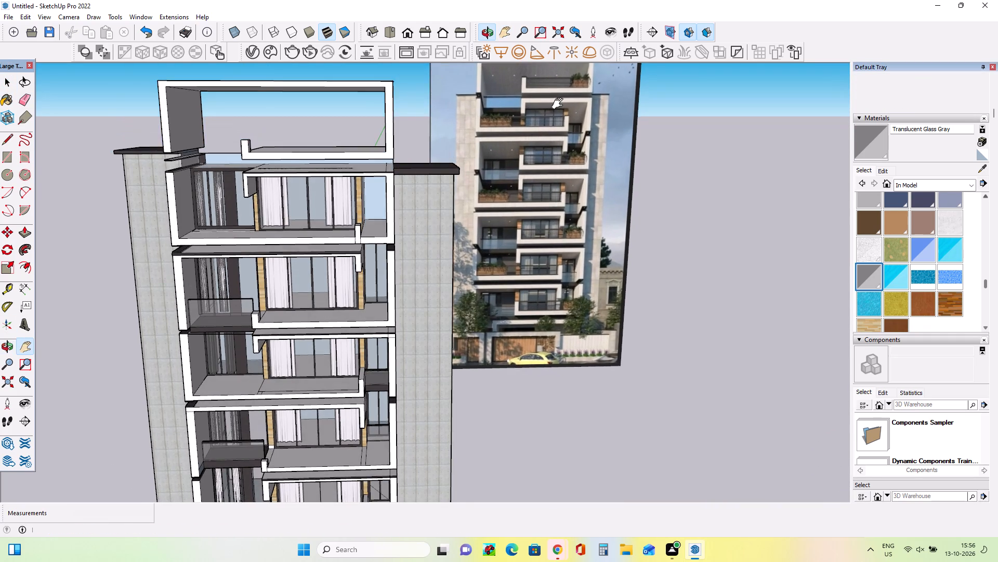
scroll(560, 104, "down", 2)
Draw a line about 32' 3 5/16" long across the upper front edge of the open rooftop frame, from corner to corner.
left_click(5, 143)
scroll(211, 109, "up", 6)
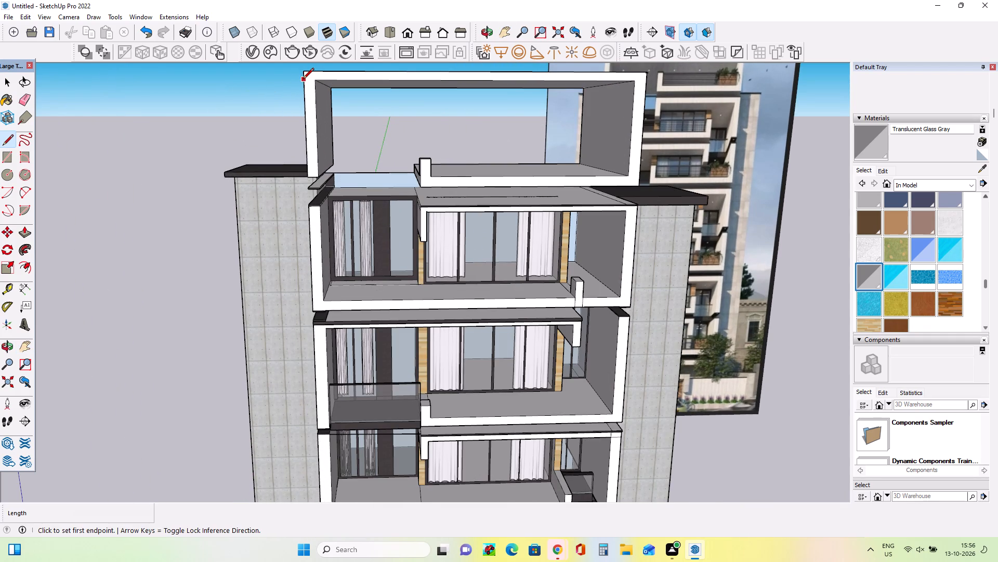
left_click(303, 79)
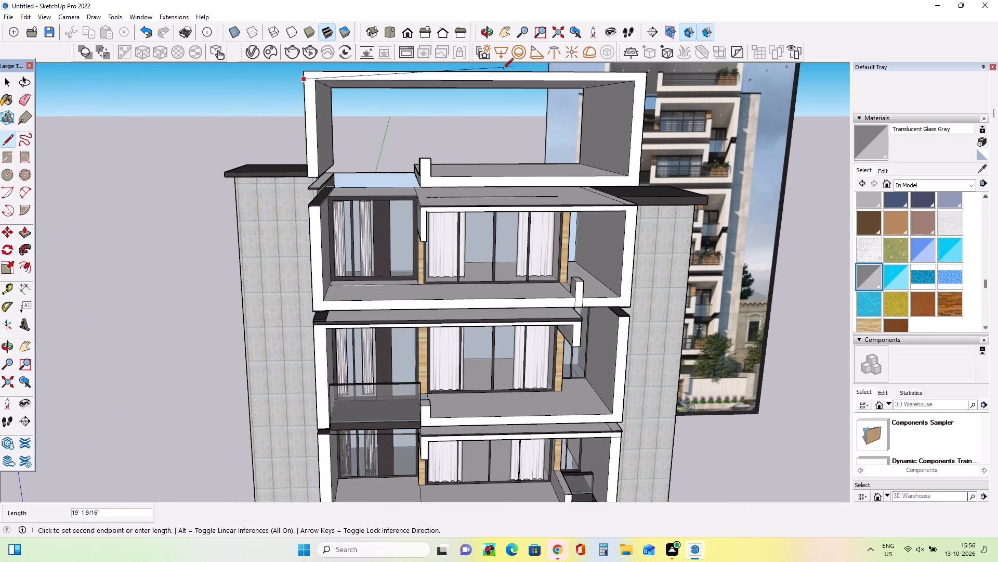
key("Escape")
scroll(308, 66, "up", 5)
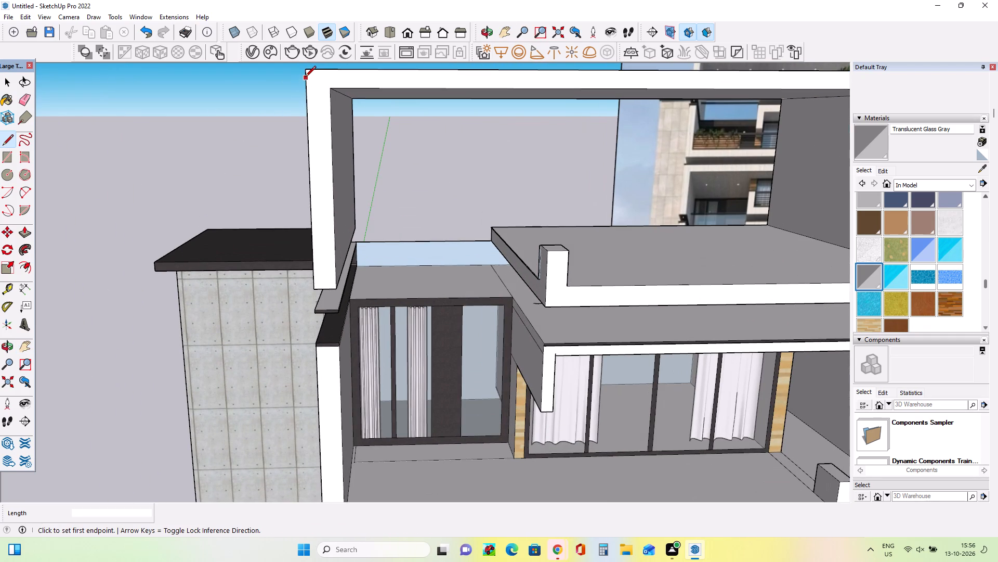
left_click(305, 78)
scroll(308, 87, "down", 7)
scroll(693, 88, "up", 3)
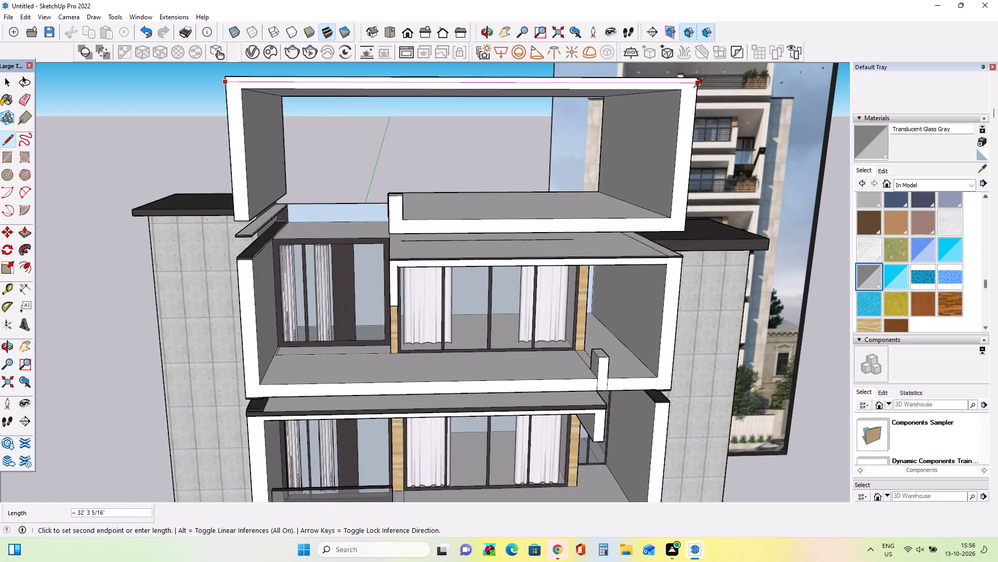
left_click(697, 86)
Paint the narrow strip along the rooftop frame's upper front edge with the black Material metal.
scroll(873, 223, "up", 2)
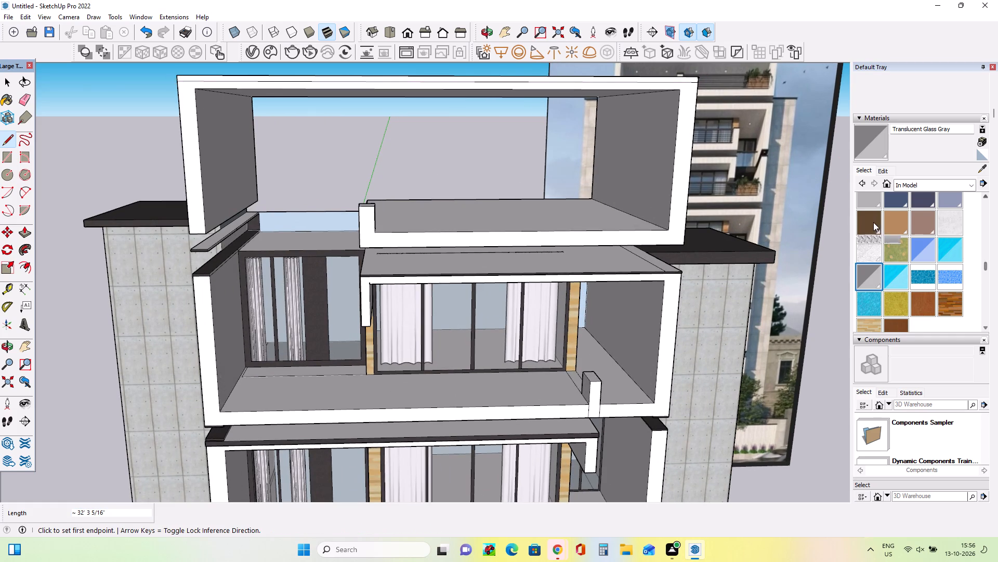
scroll(873, 222, "up", 6)
left_click(872, 263)
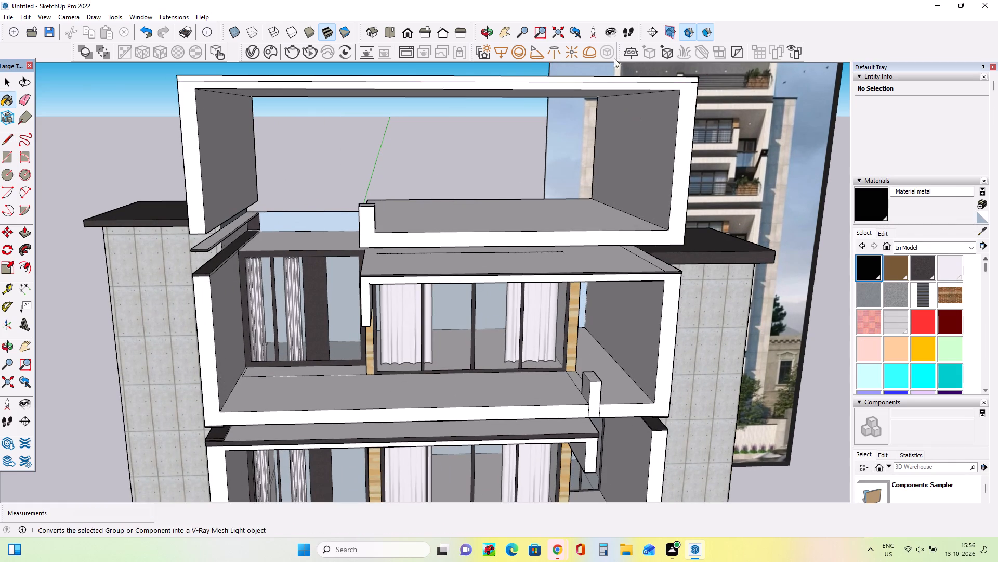
left_click(618, 81)
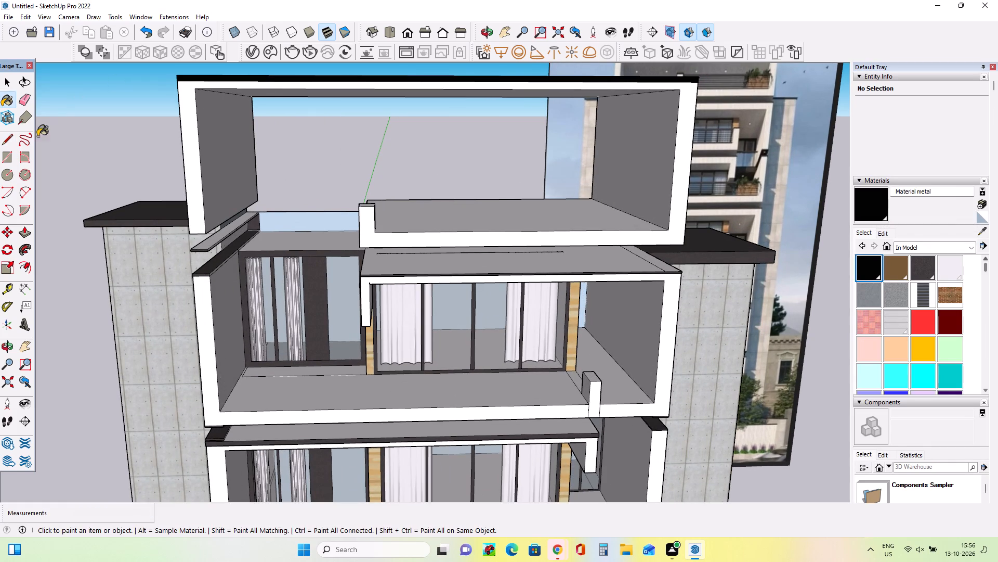
Push/Pull the black strip out about 8 9/16" from the rooftop frame's front face.
left_click(24, 230)
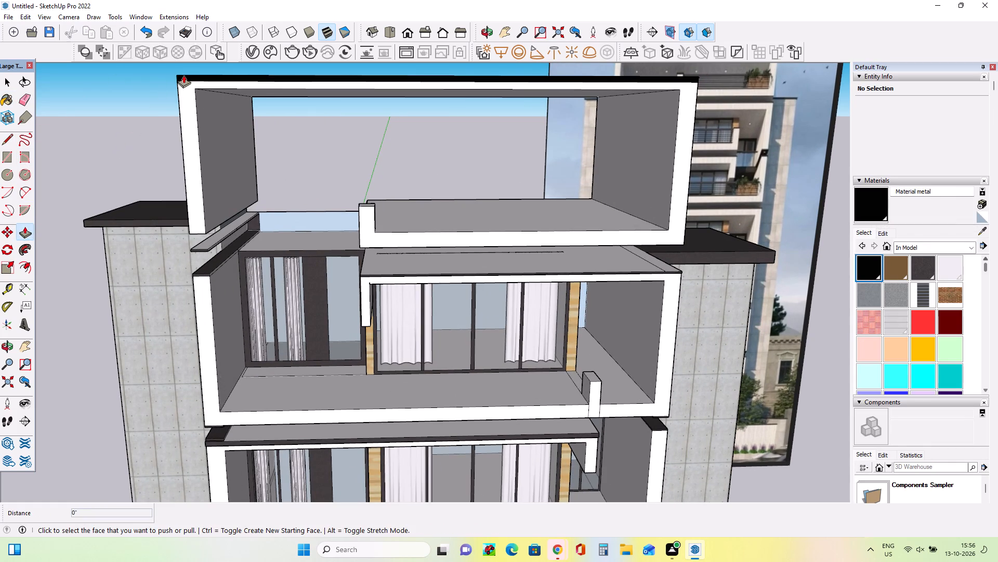
left_click(183, 78)
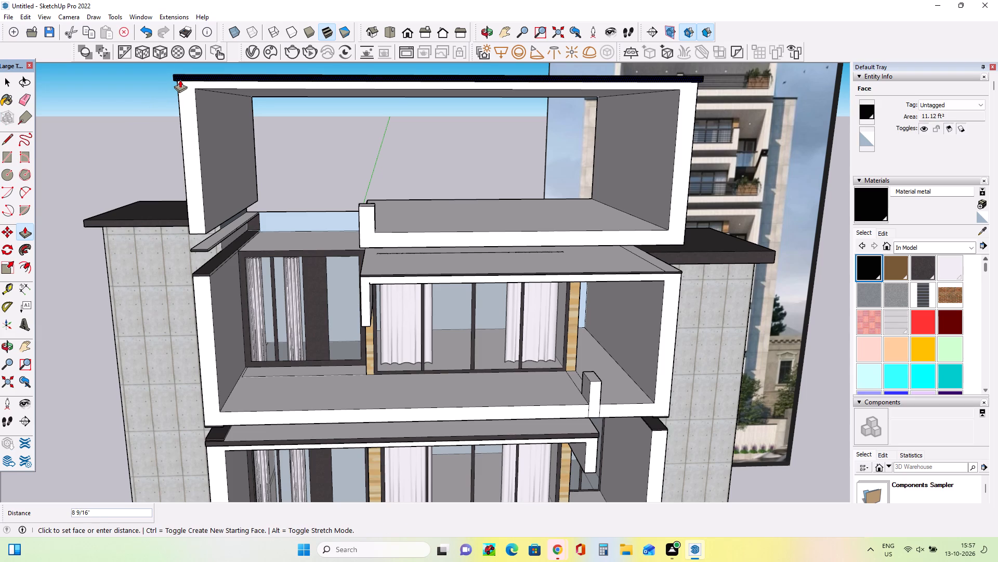
left_click(180, 80)
Examine the whole building facade and its rooftop frame against the reference photo.
scroll(106, 130, "down", 11)
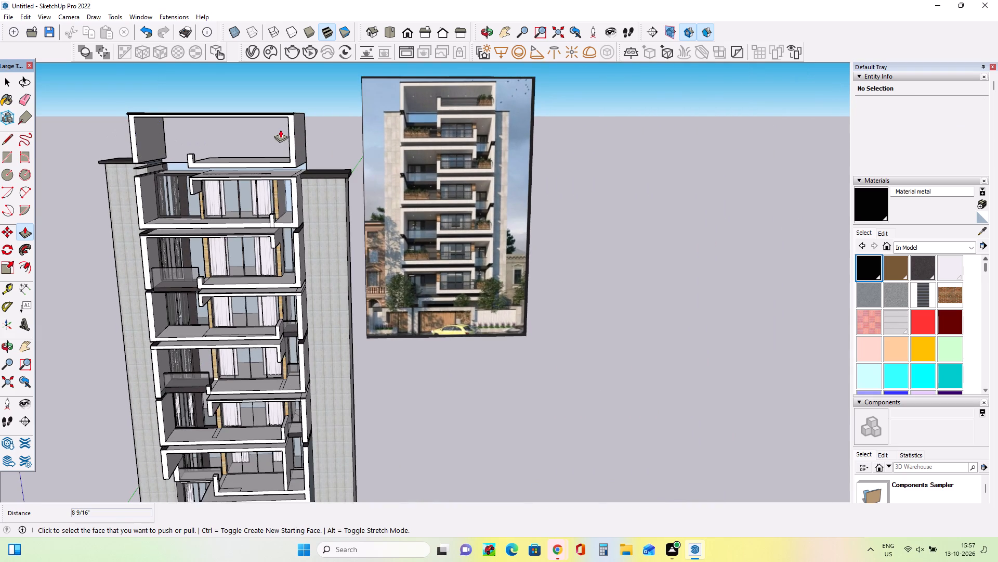
middle_click_drag(298, 143, 358, 148)
scroll(358, 148, "down", 4)
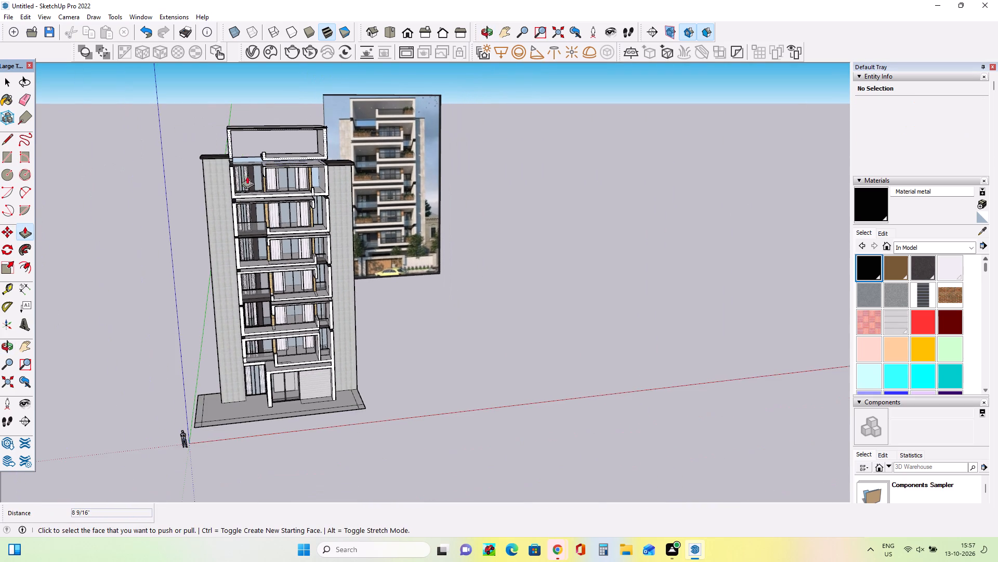
middle_click_drag(233, 198, 246, 158)
scroll(314, 210, "up", 1)
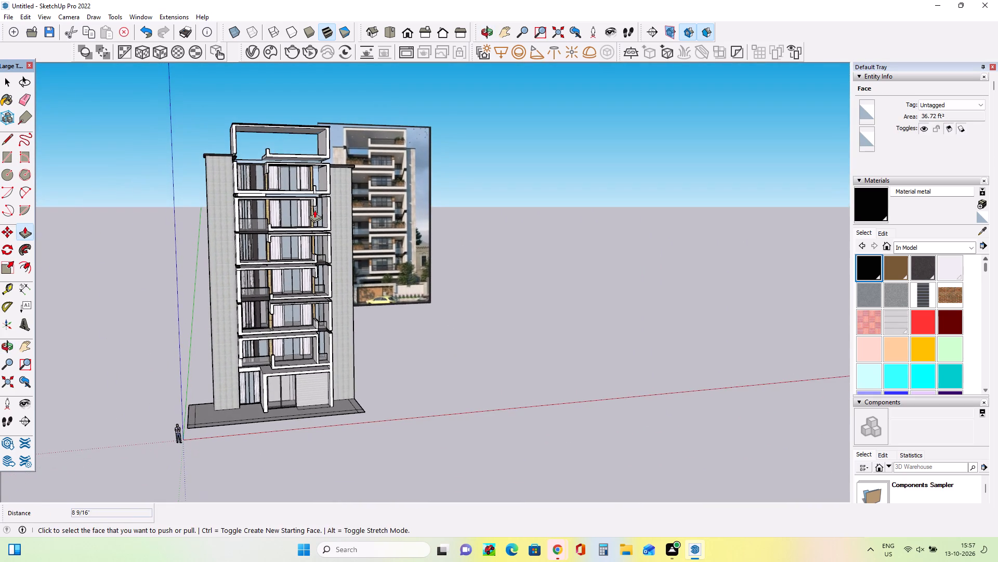
scroll(386, 234, "up", 1)
middle_click_drag(386, 234, 347, 233)
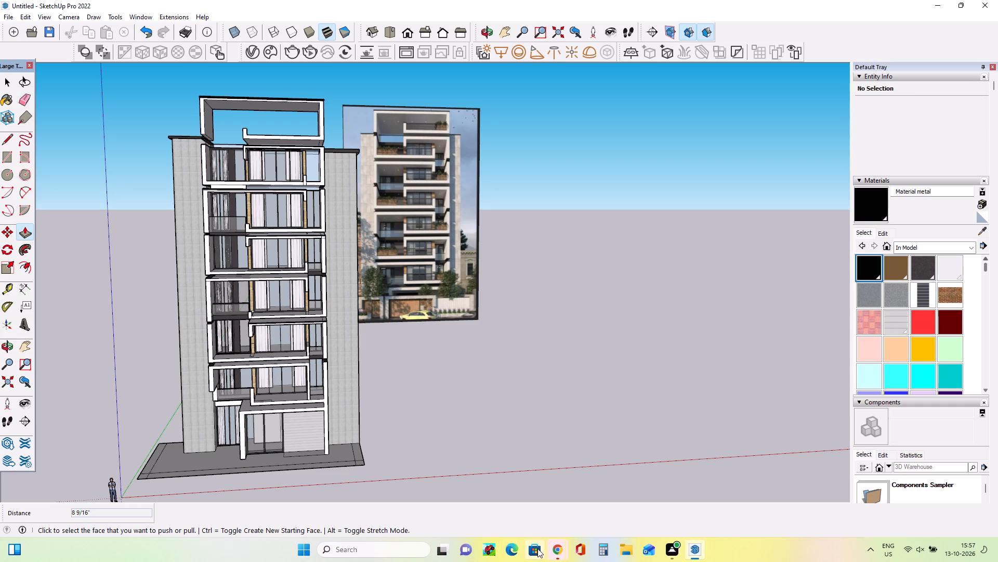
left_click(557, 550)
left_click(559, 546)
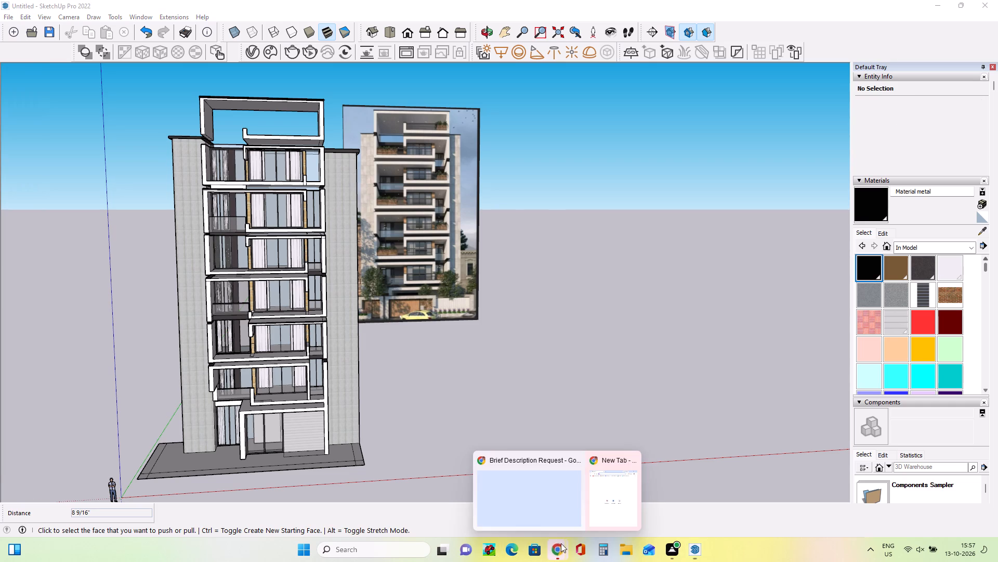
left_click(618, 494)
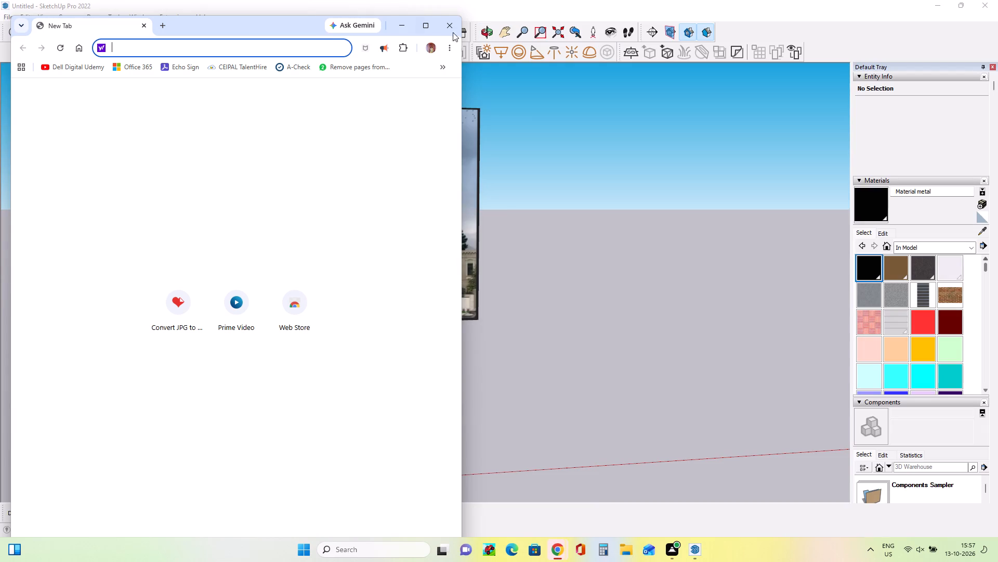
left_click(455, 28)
Switch to Chrome, find 3D Warehouse through Google in a new tab, and open its website.
left_click(554, 556)
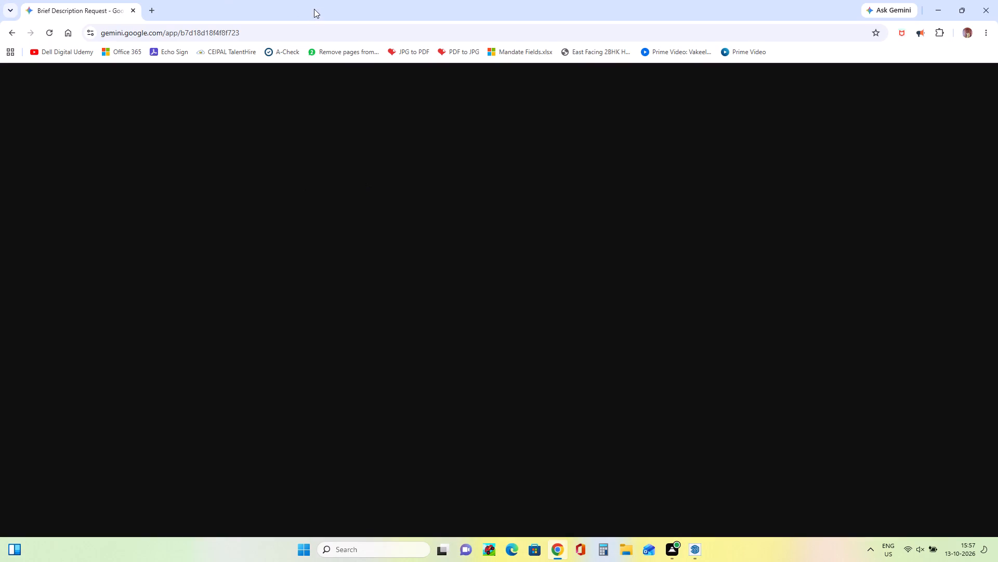
left_click(150, 12)
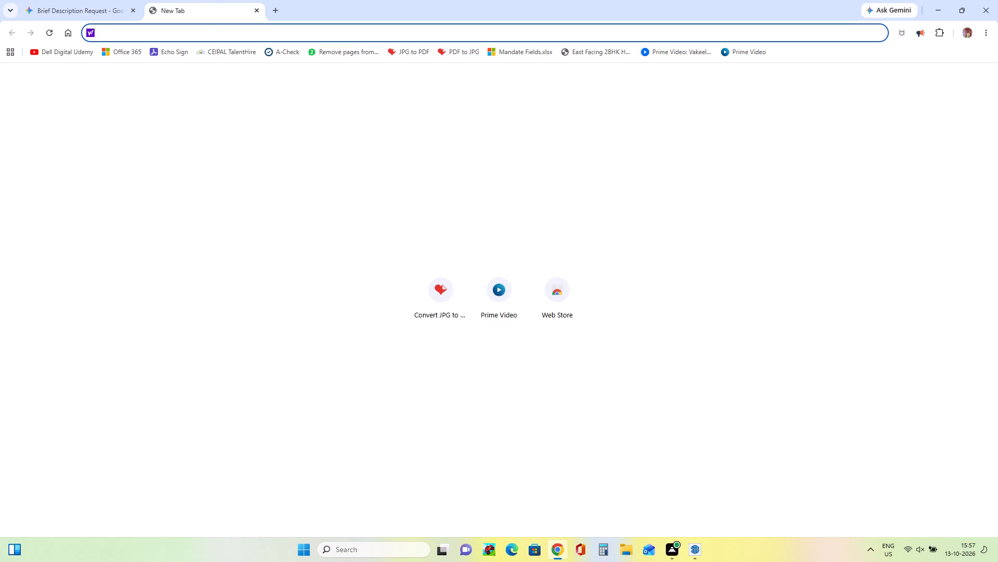
left_click(204, 37)
type("goo")
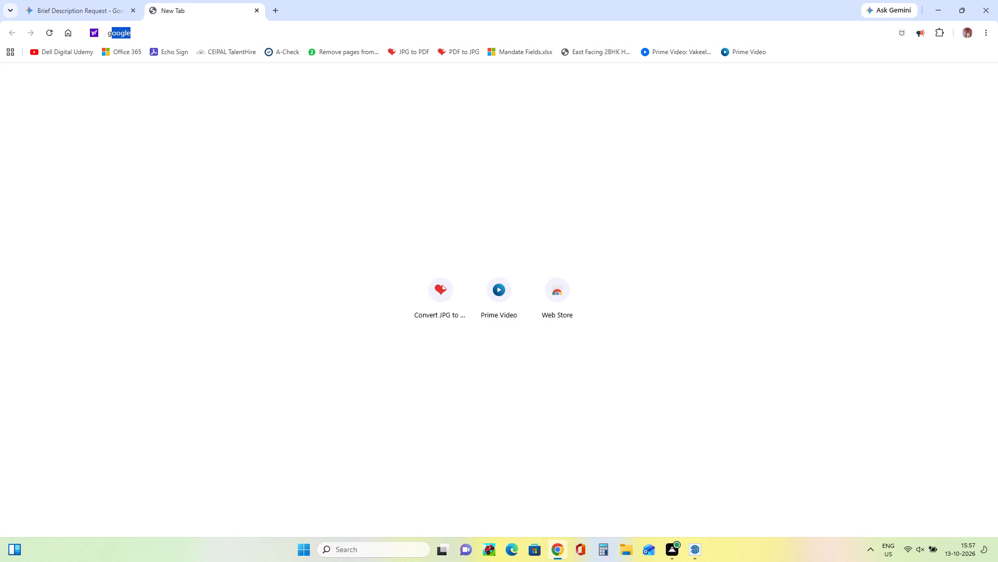
key("Return")
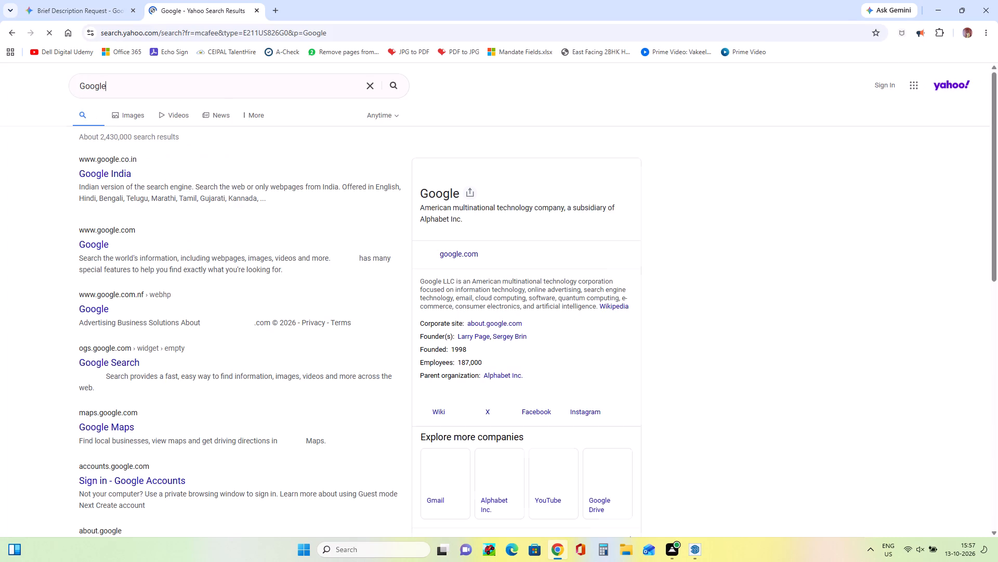
left_click(100, 246)
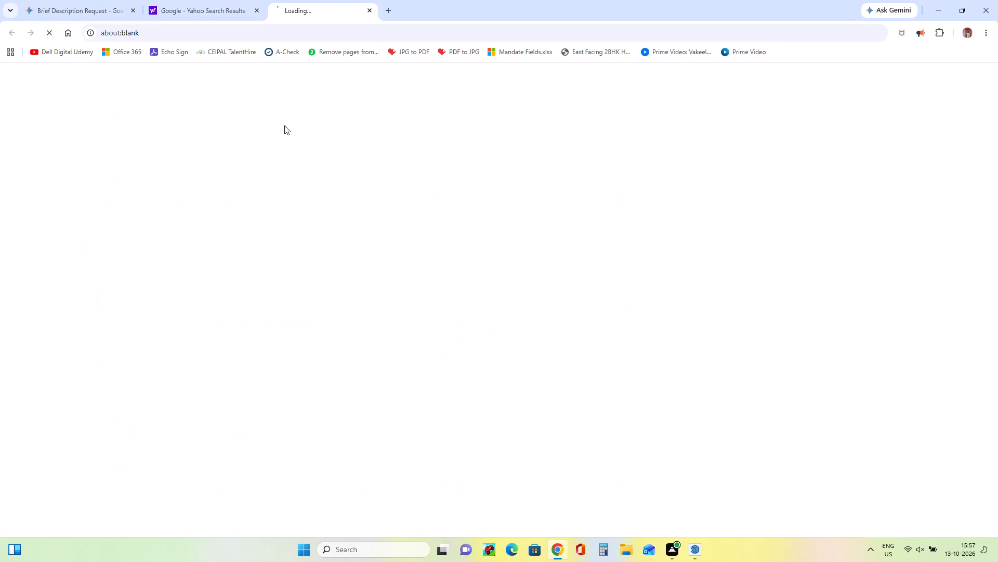
left_click(443, 254)
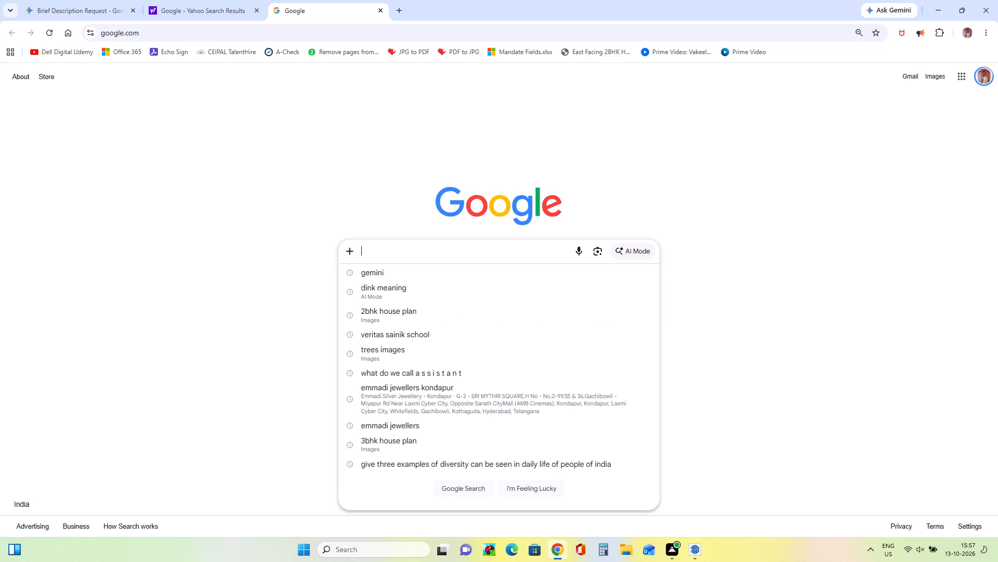
key("3")
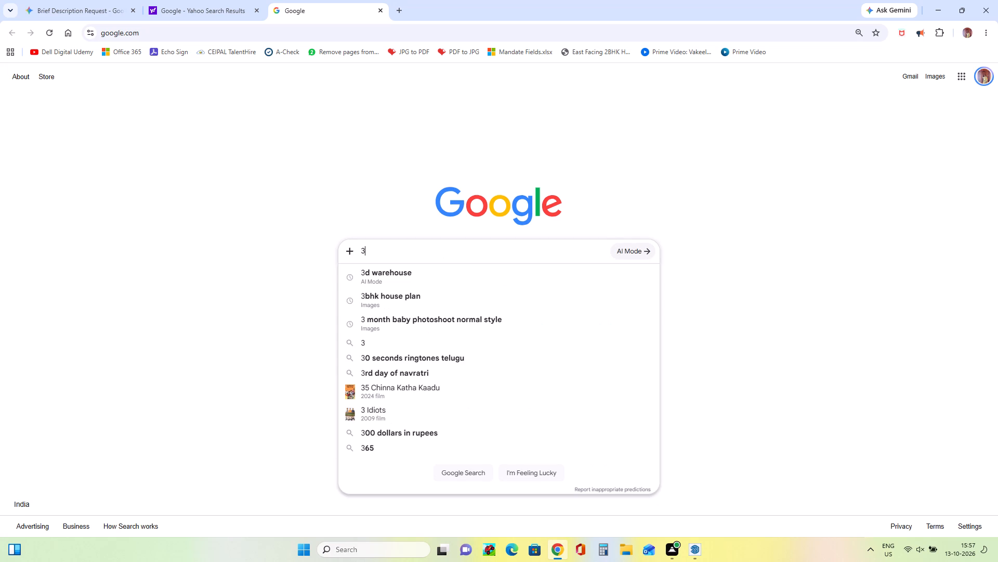
left_click(463, 281)
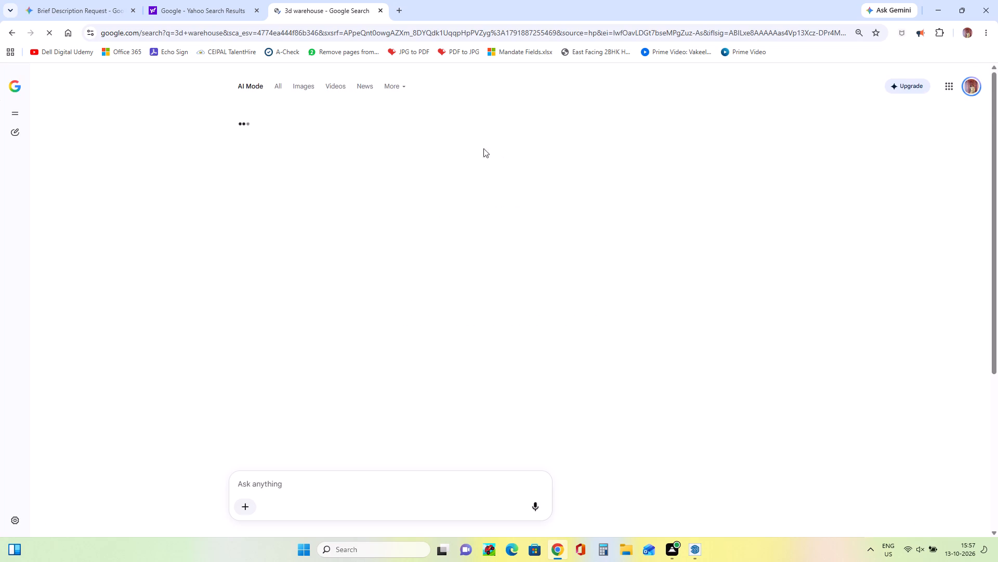
left_click(281, 195)
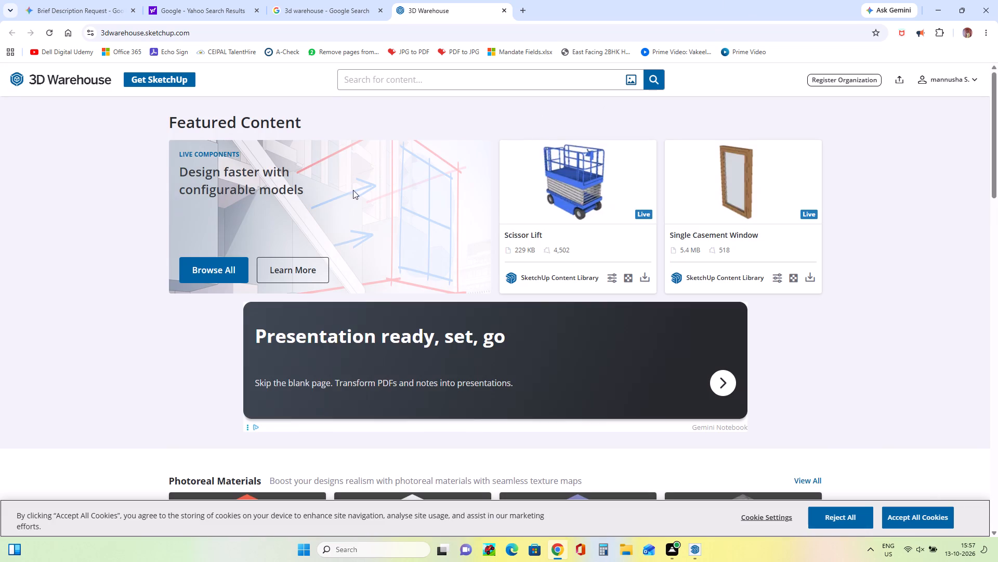
Search 3D Warehouse for grill and download the Air Grill model as a SketchUp file.
left_click(459, 83)
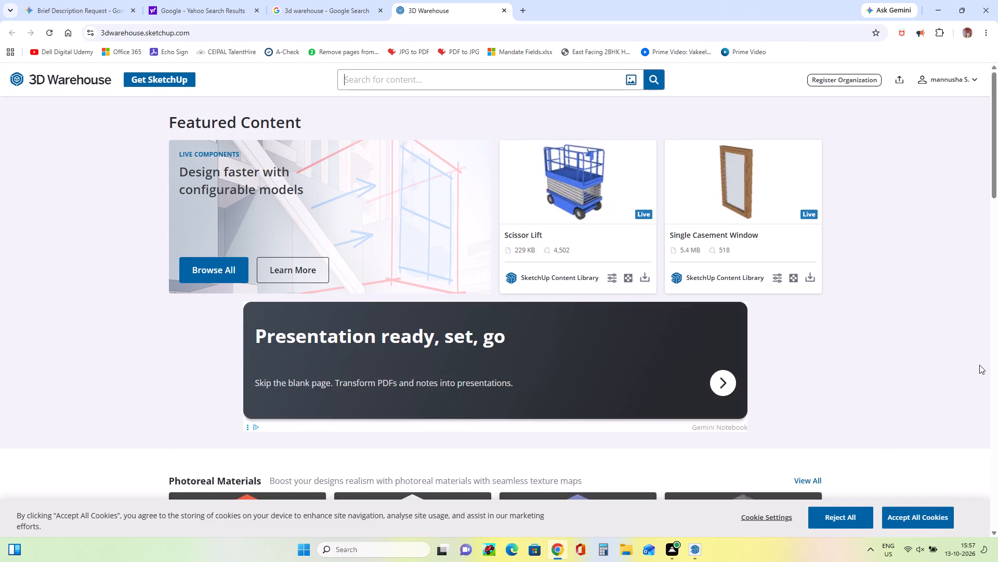
type("grill")
key("Return")
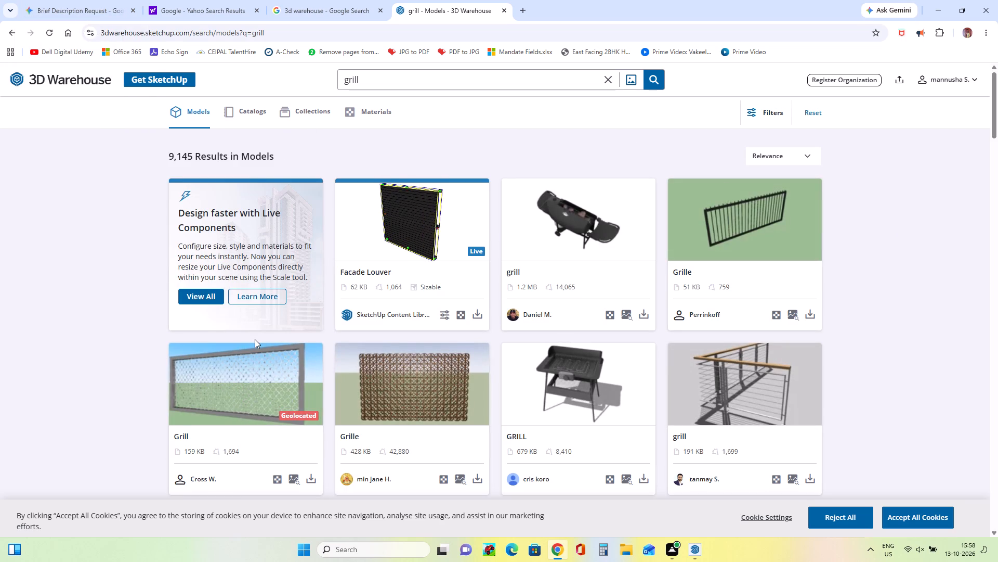
scroll(255, 339, "down", 2)
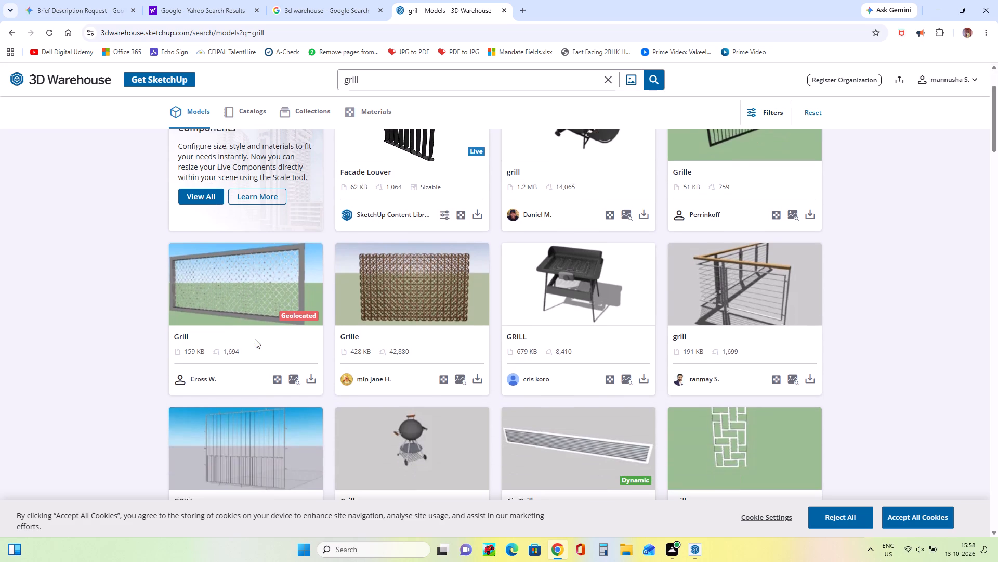
scroll(255, 339, "down", 2)
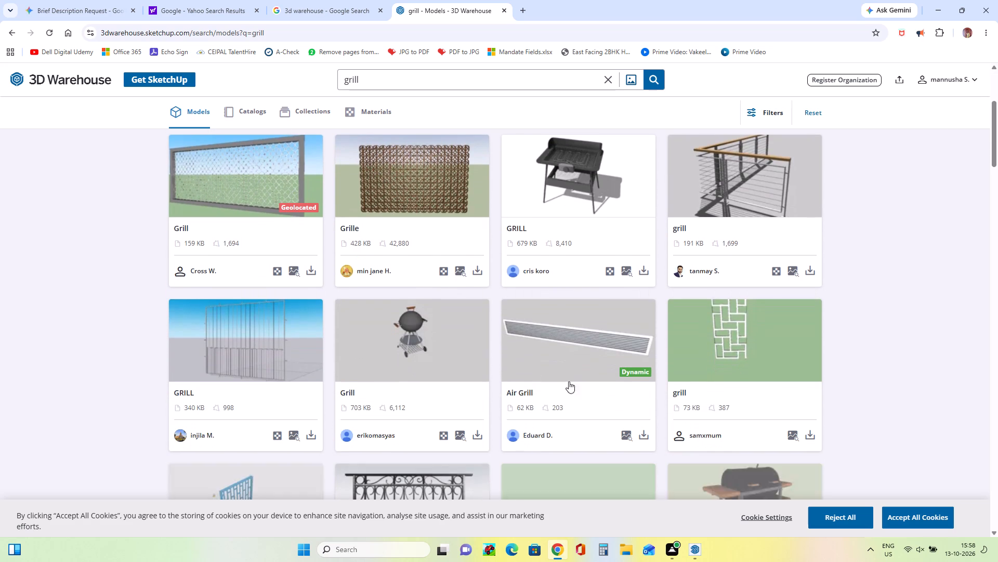
left_click(573, 344)
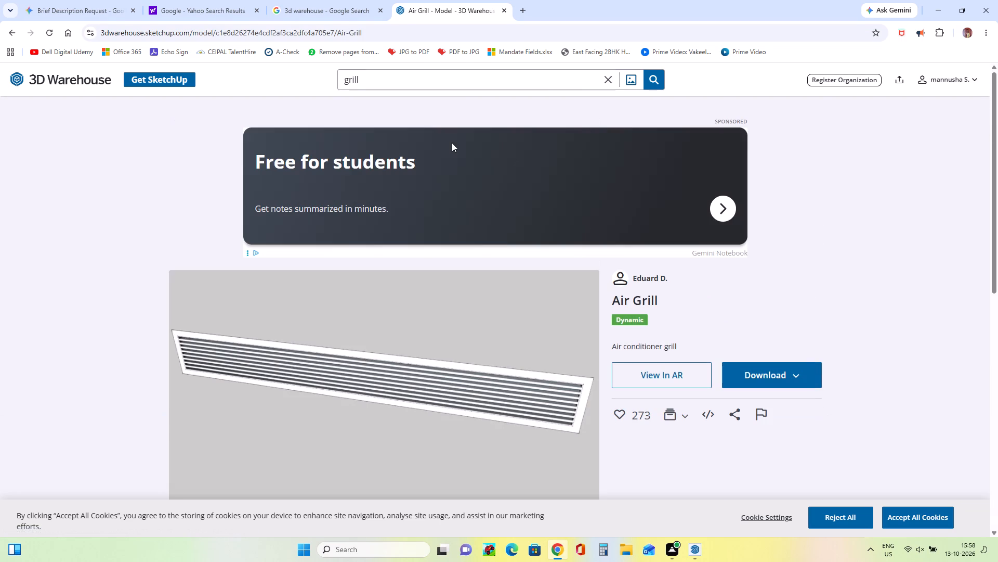
left_click(783, 371)
left_click(791, 403)
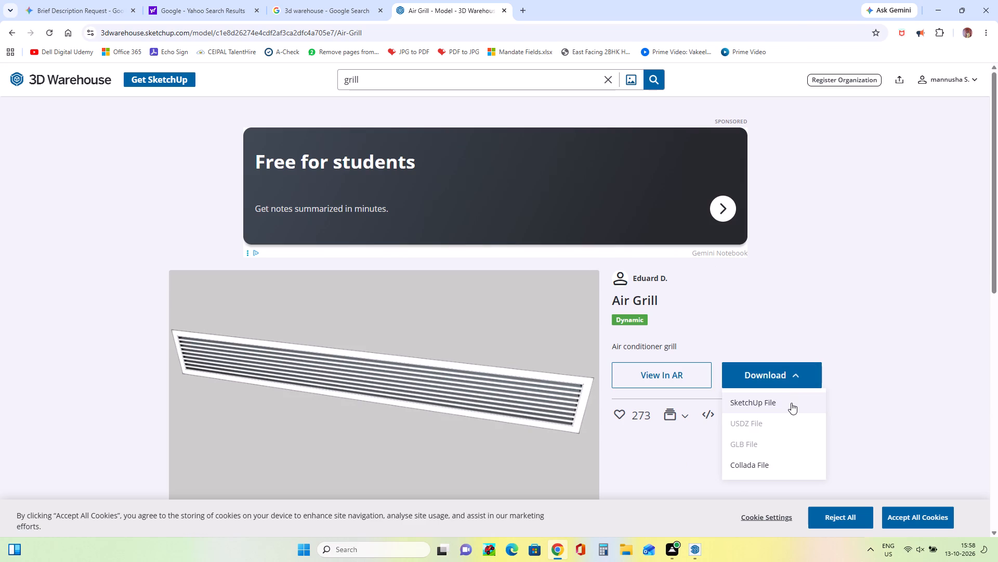
Return to SketchUp, import the downloaded Air+Grill2 file, and place it on the open ground beside the building.
left_click(943, 15)
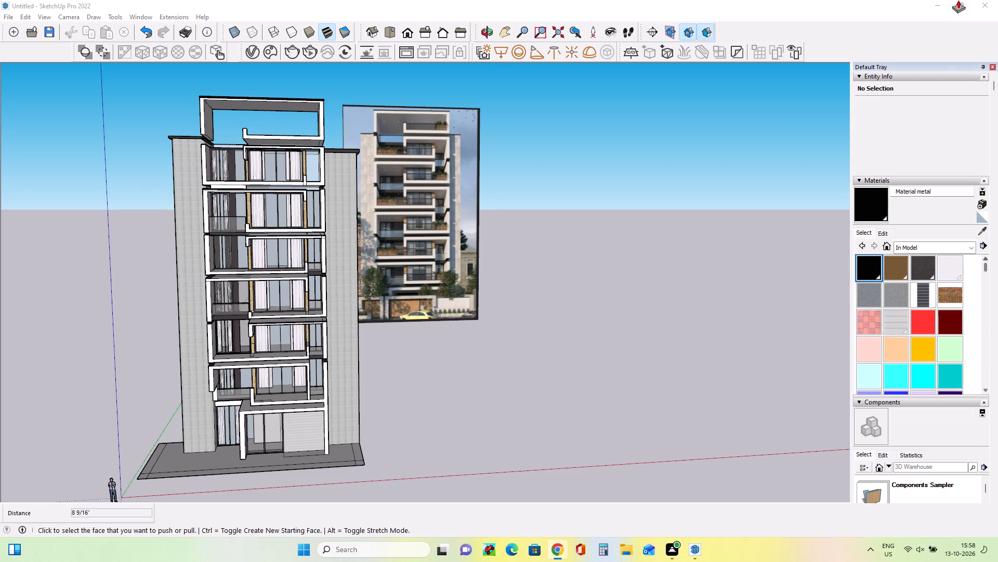
left_click(7, 18)
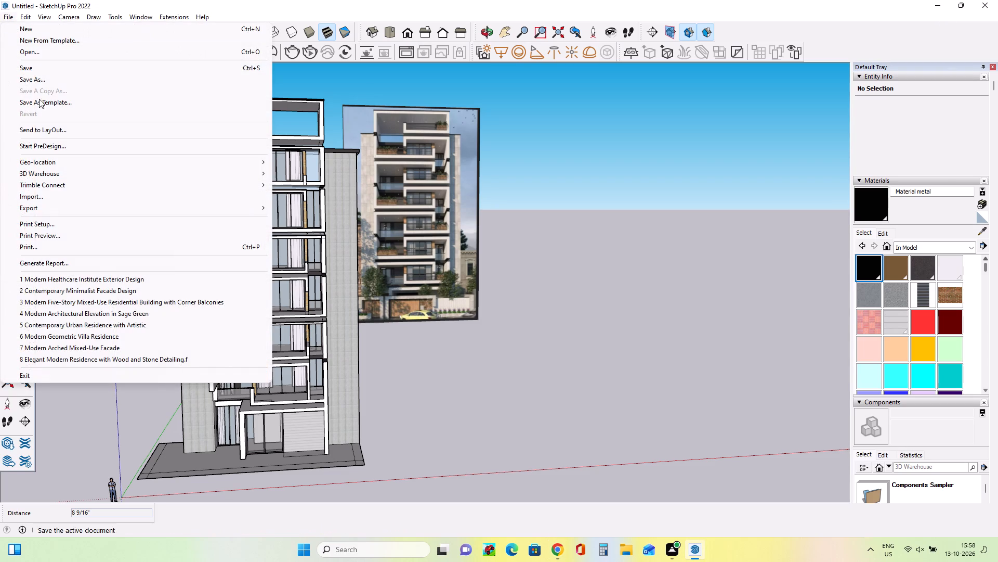
left_click(68, 195)
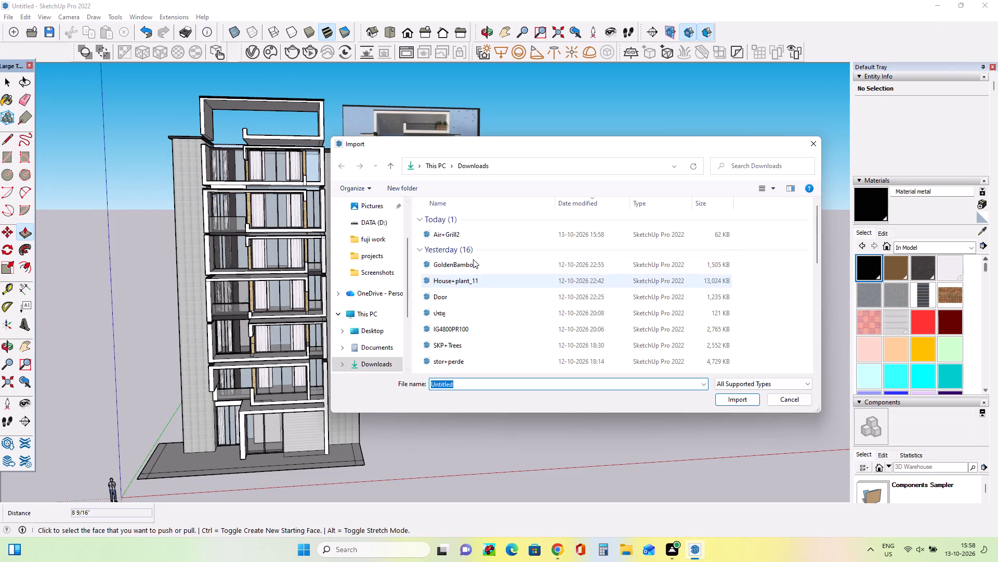
left_click(462, 230)
left_click(740, 401)
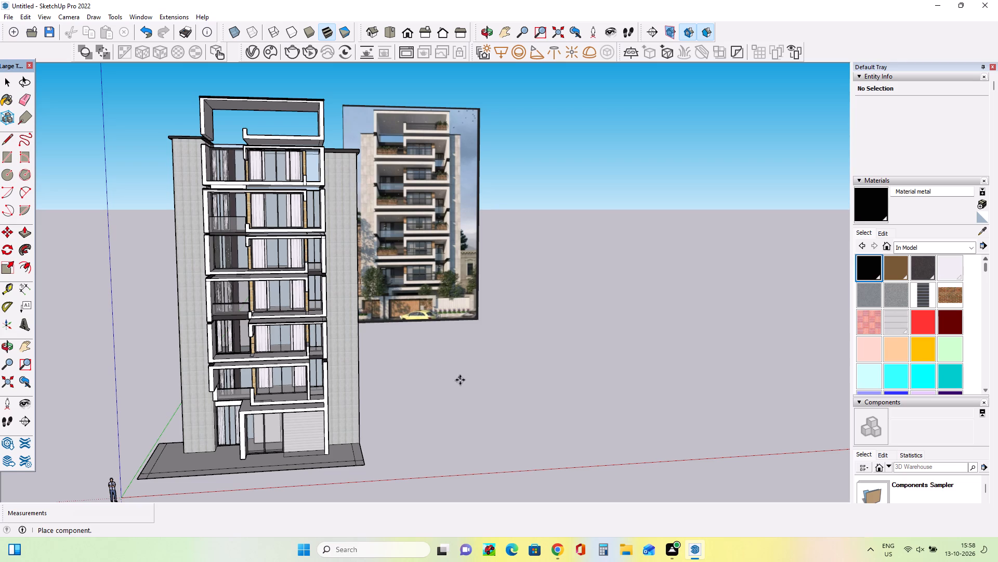
left_click(417, 400)
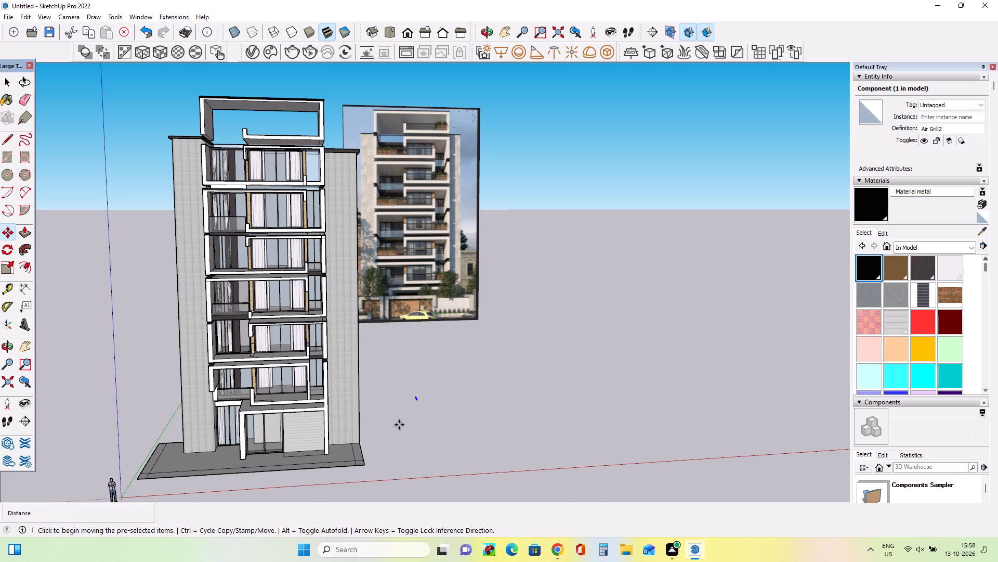
Scale the imported Air Grill along the red and blue axes by about -419.37 and 17.45.
scroll(399, 425, "up", 17)
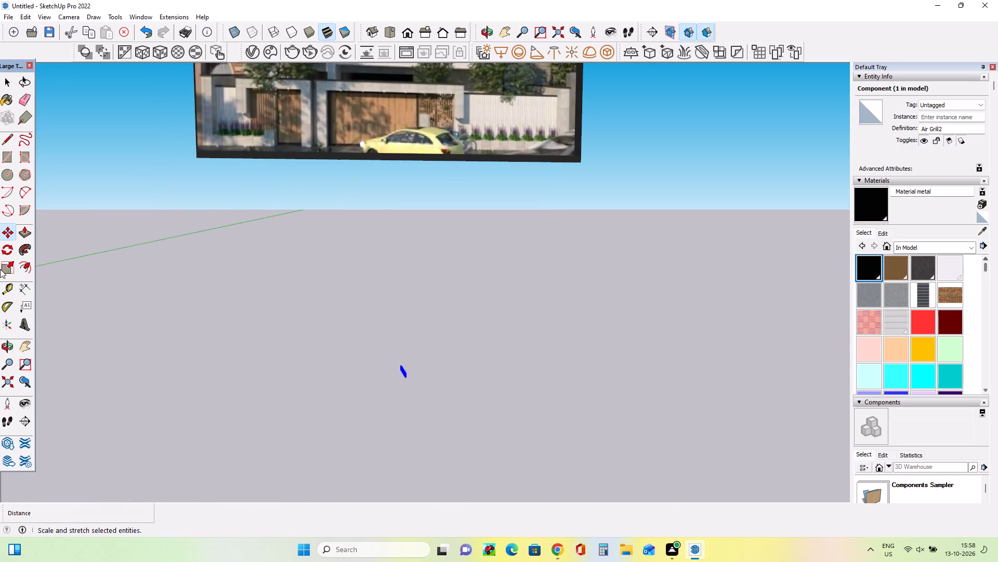
left_click(3, 265)
left_click(404, 368)
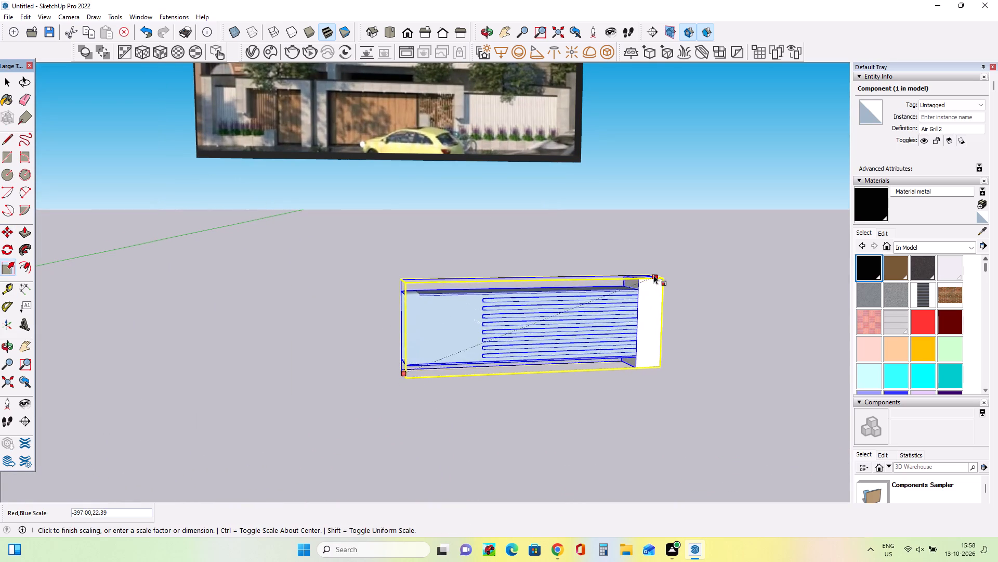
left_click(666, 295)
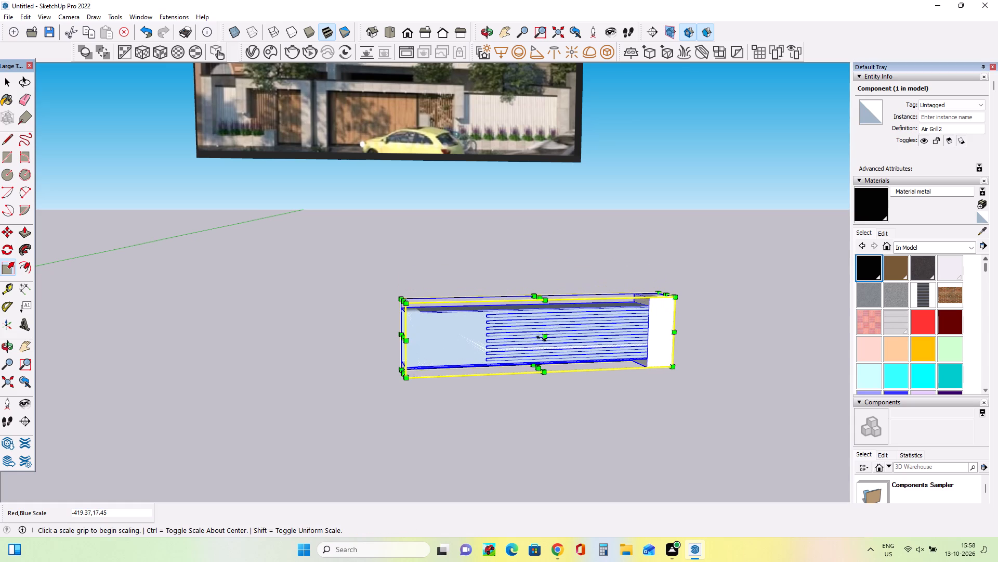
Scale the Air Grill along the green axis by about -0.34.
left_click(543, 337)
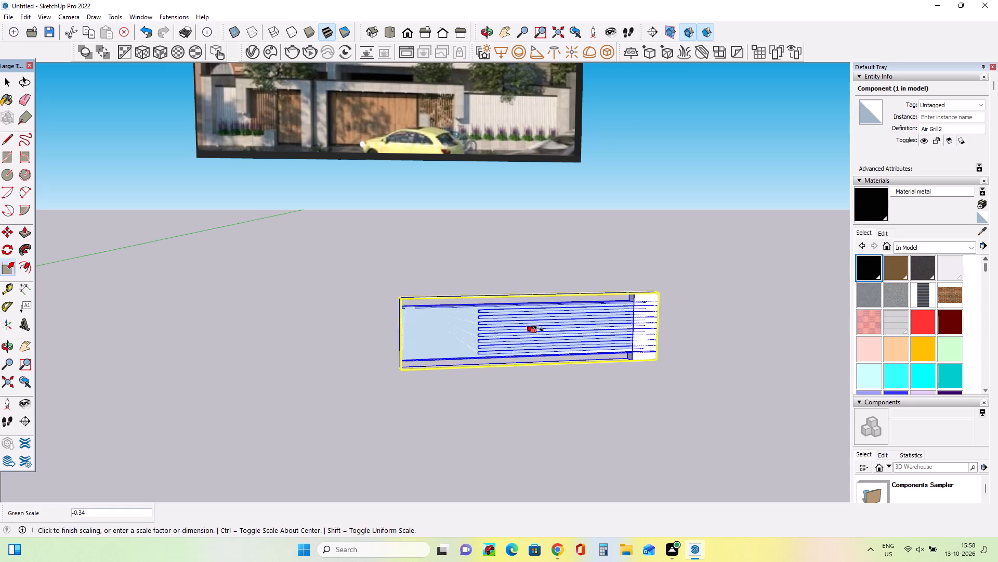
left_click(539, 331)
Examine the scaled Air Grill from its front, back and end faces to check its proportions and slats.
middle_click_drag(668, 376, 400, 409)
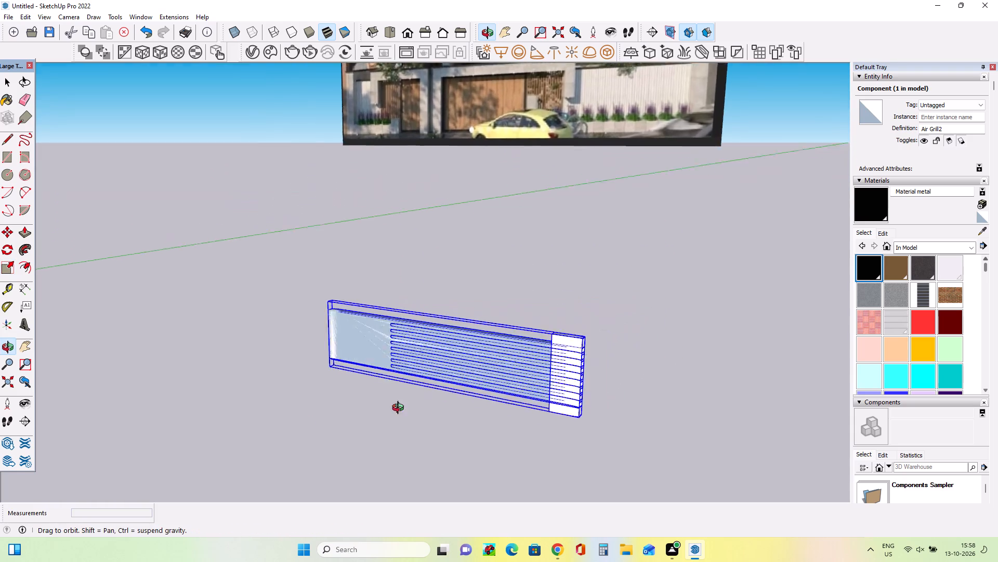
middle_click_drag(400, 409, 18, 475)
scroll(194, 363, "up", 5)
middle_click_drag(282, 371, 235, 353)
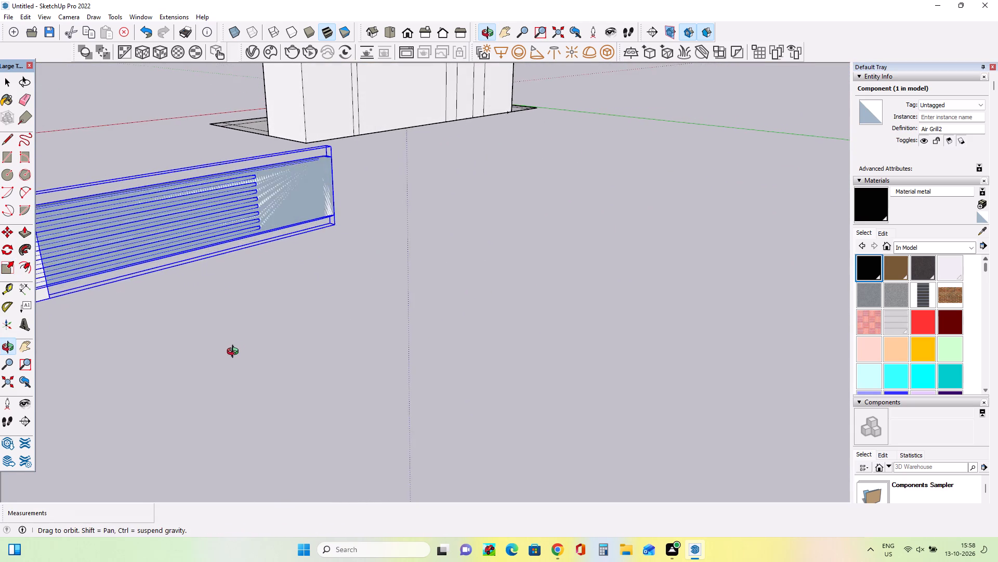
middle_click_drag(235, 353, 241, 355)
scroll(251, 358, "down", 2)
left_click(12, 84)
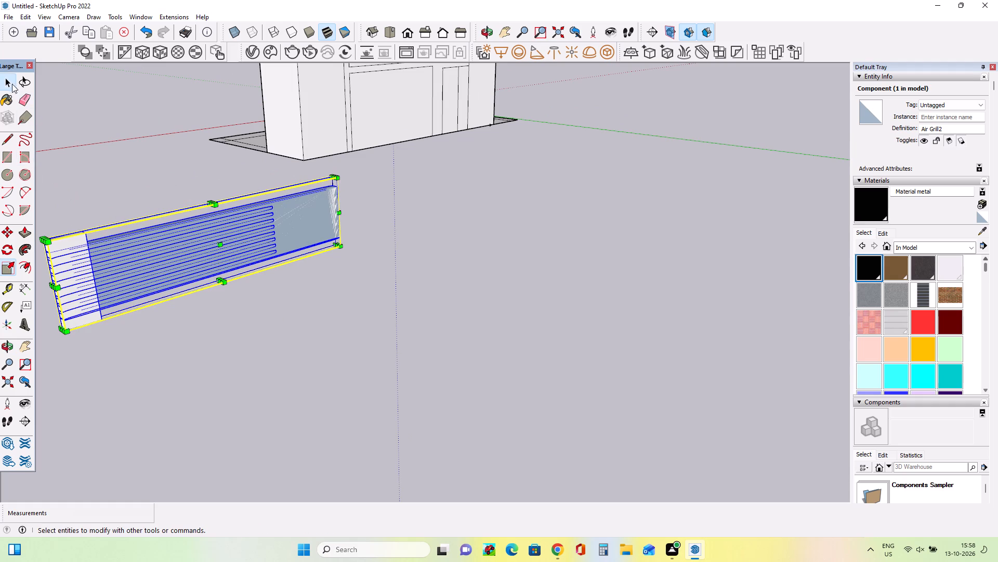
left_click(101, 170)
middle_click_drag(214, 291, 225, 283)
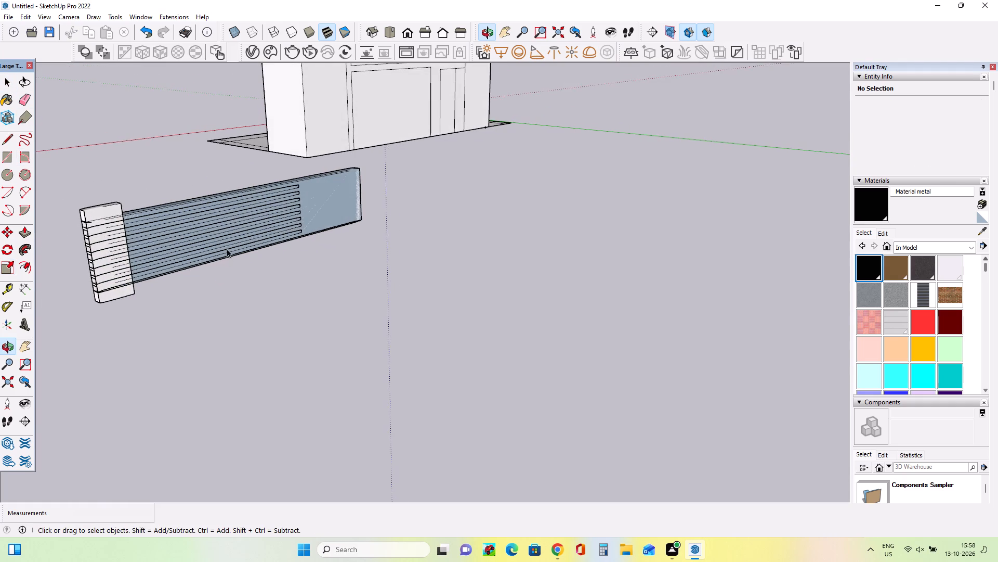
scroll(227, 246, "up", 3)
middle_click_drag(270, 259, 344, 285)
middle_click_drag(453, 375, 582, 356)
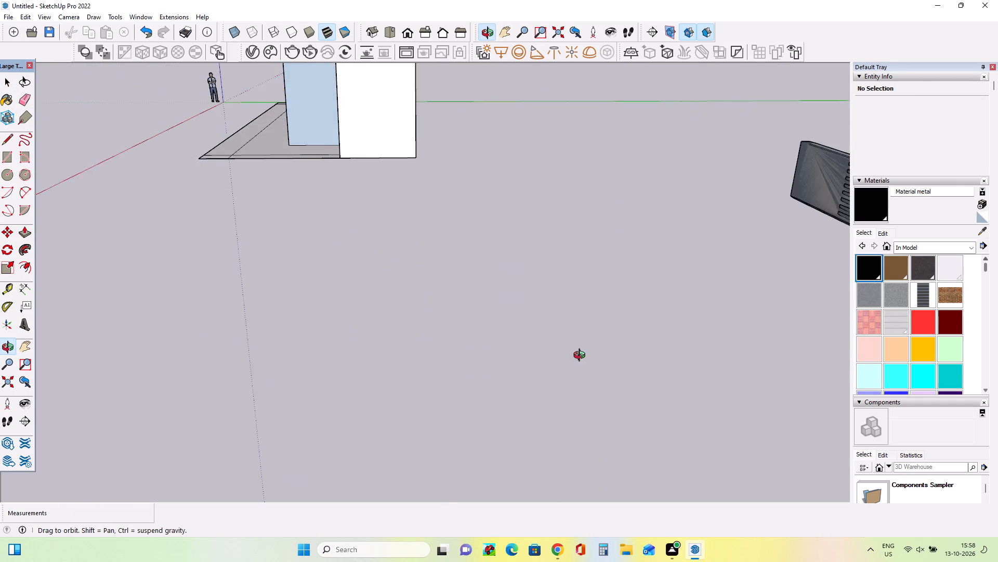
middle_click_drag(582, 356, 529, 346)
scroll(498, 346, "down", 2)
scroll(424, 342, "down", 6)
middle_click_drag(646, 339, 522, 337)
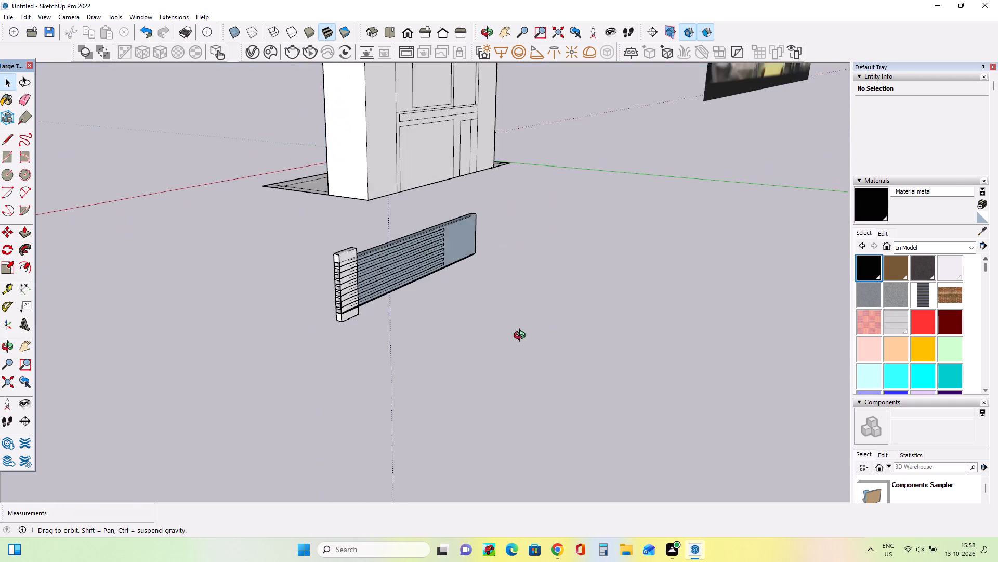
middle_click_drag(522, 337, 521, 337)
scroll(341, 261, "up", 10)
left_click(377, 297)
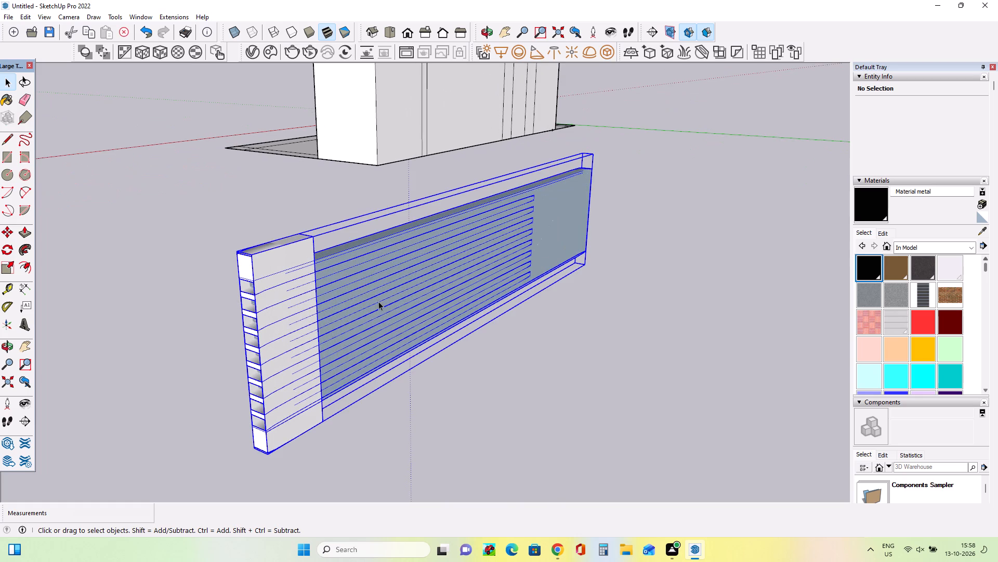
scroll(406, 337, "down", 3)
middle_click_drag(413, 337, 508, 337)
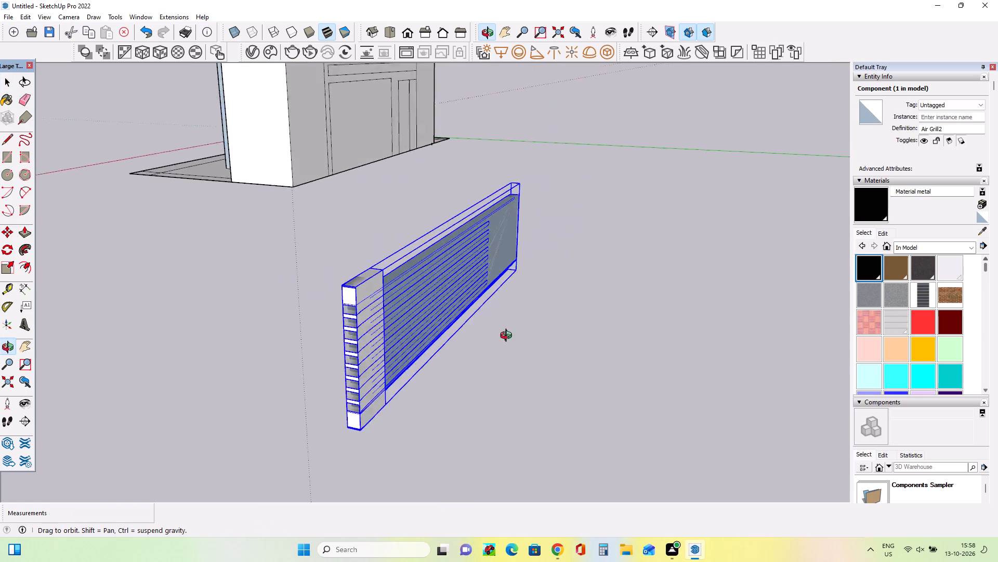
middle_click_drag(508, 337, 856, 311)
scroll(447, 383, "down", 1)
middle_click_drag(455, 384, 463, 387)
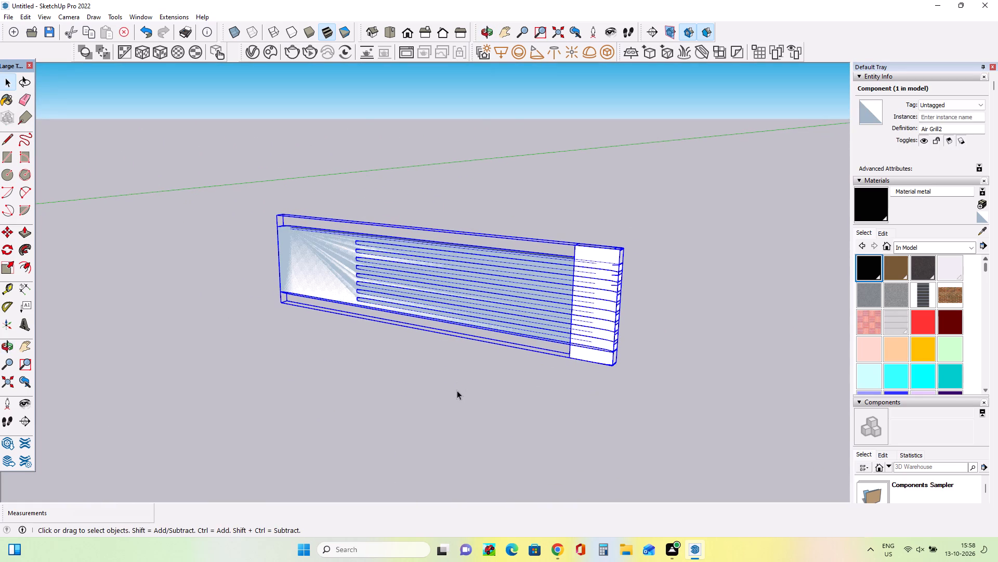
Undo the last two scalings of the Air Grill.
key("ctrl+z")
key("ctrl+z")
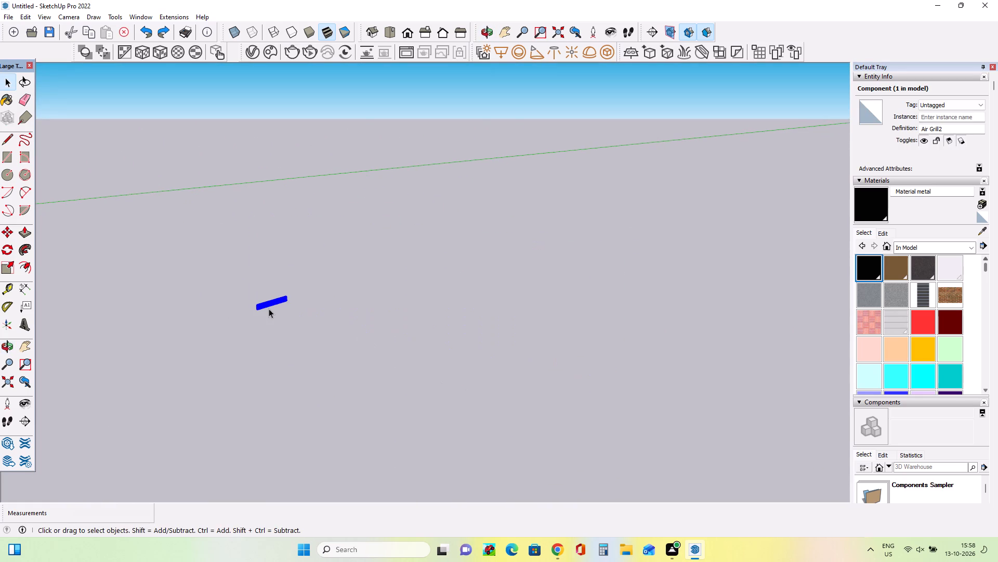
Scale the Air Grill taller along the blue axis by about 3.41.
scroll(269, 309, "up", 15)
scroll(269, 296, "down", 1)
scroll(269, 296, "up", 13)
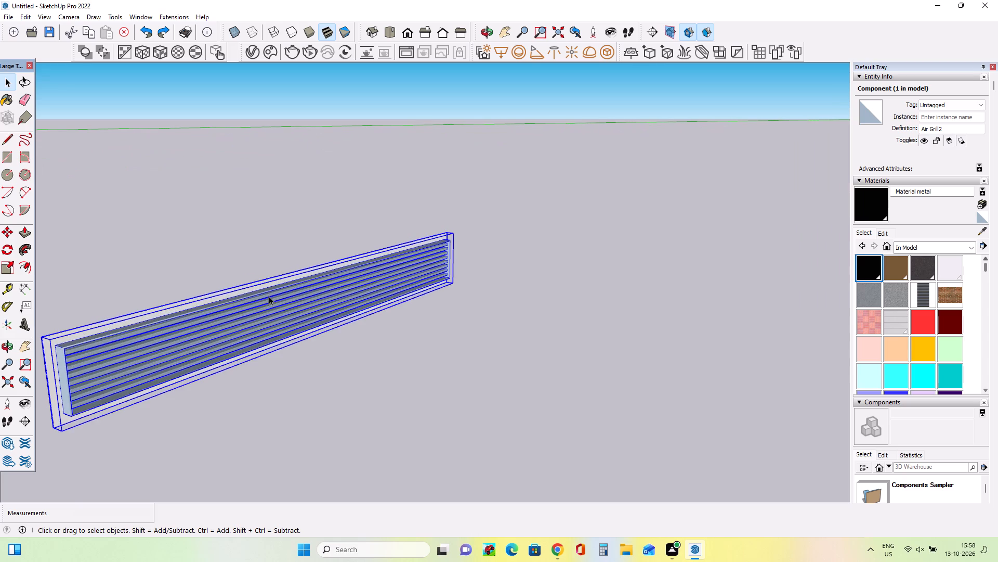
middle_click(275, 314)
middle_click(271, 311)
middle_click_drag(269, 304, 270, 266)
scroll(273, 266, "down", 3)
middle_click_drag(319, 300, 307, 336)
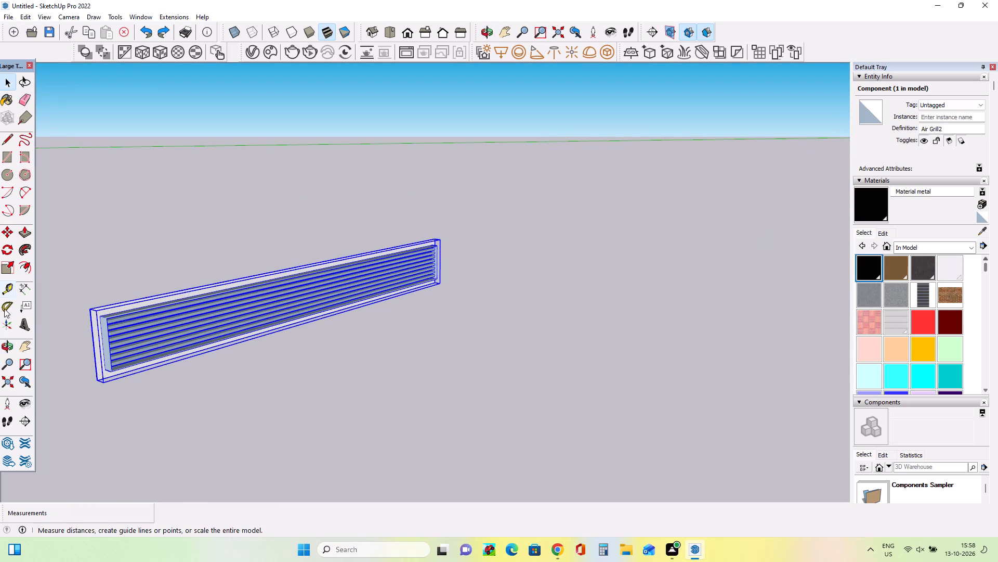
left_click(9, 271)
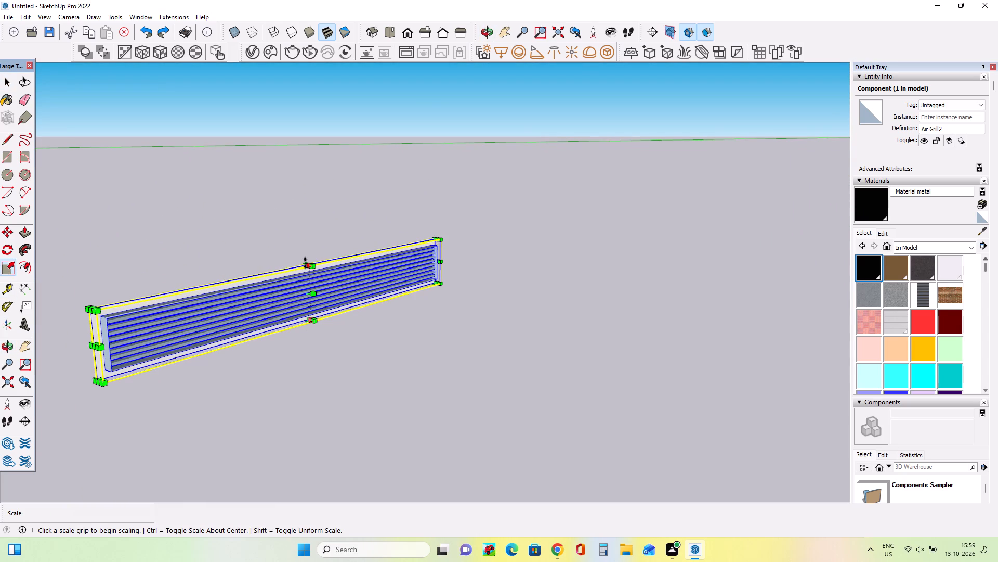
left_click(304, 262)
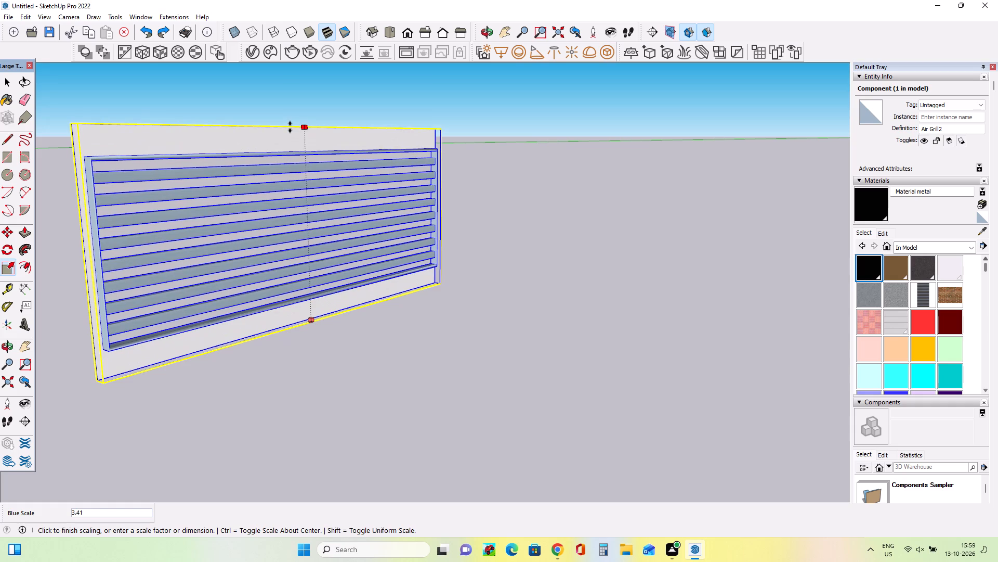
left_click(290, 127)
Enlarge the Air Grill by about -1.16 and 2.19 along red and green, and by about 1.43 along blue.
middle_click_drag(390, 300, 299, 318)
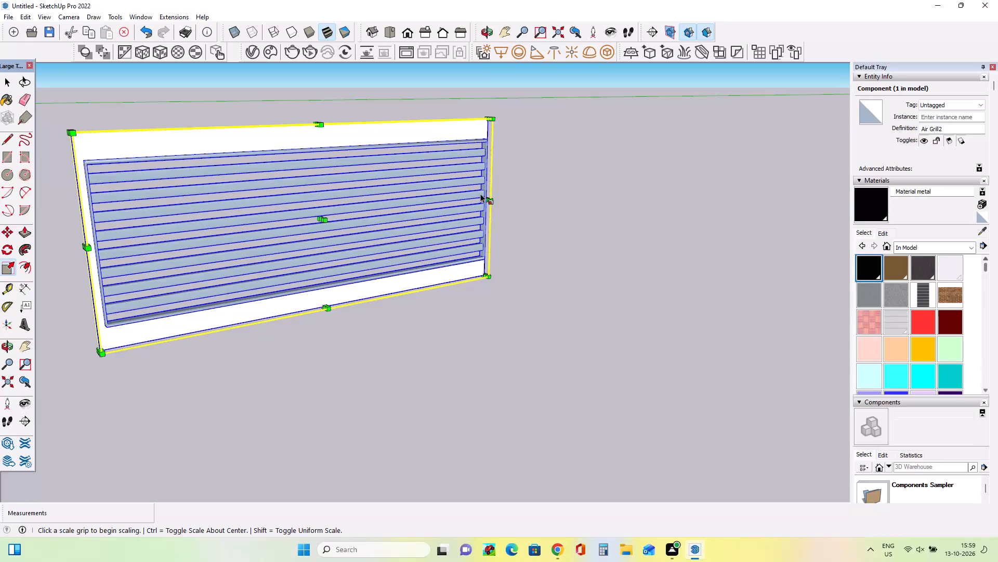
left_click(485, 197)
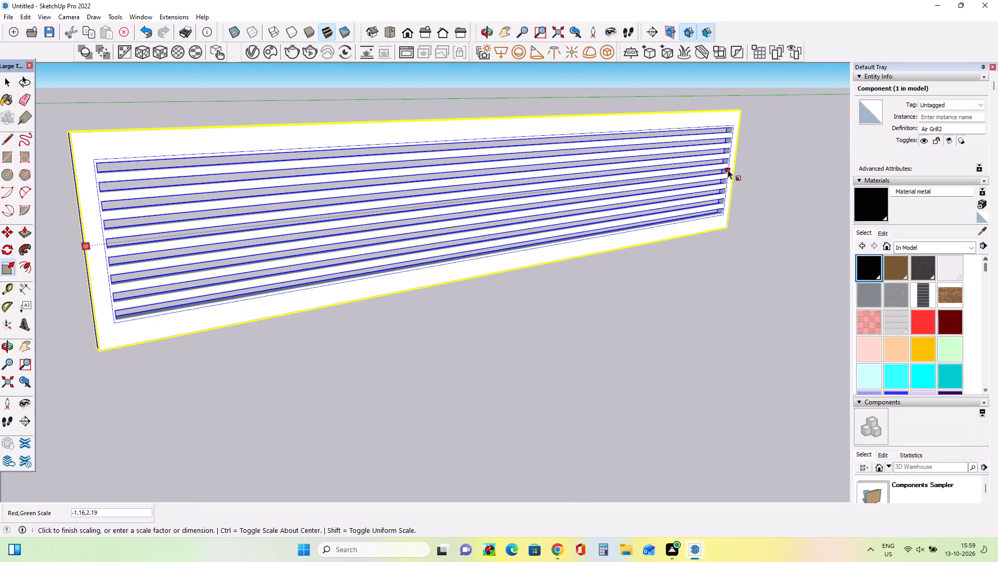
left_click(728, 170)
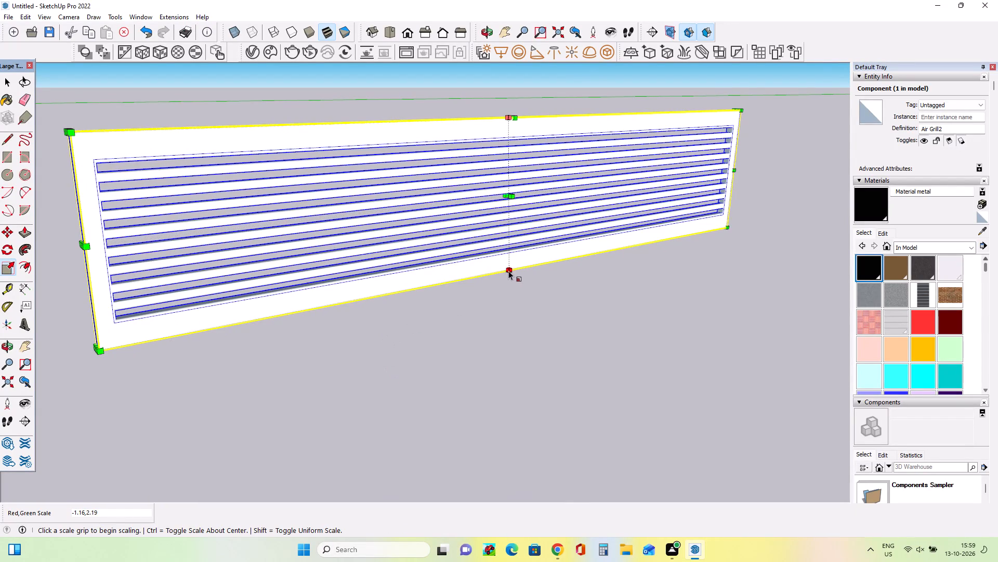
left_click(504, 270)
left_click(506, 329)
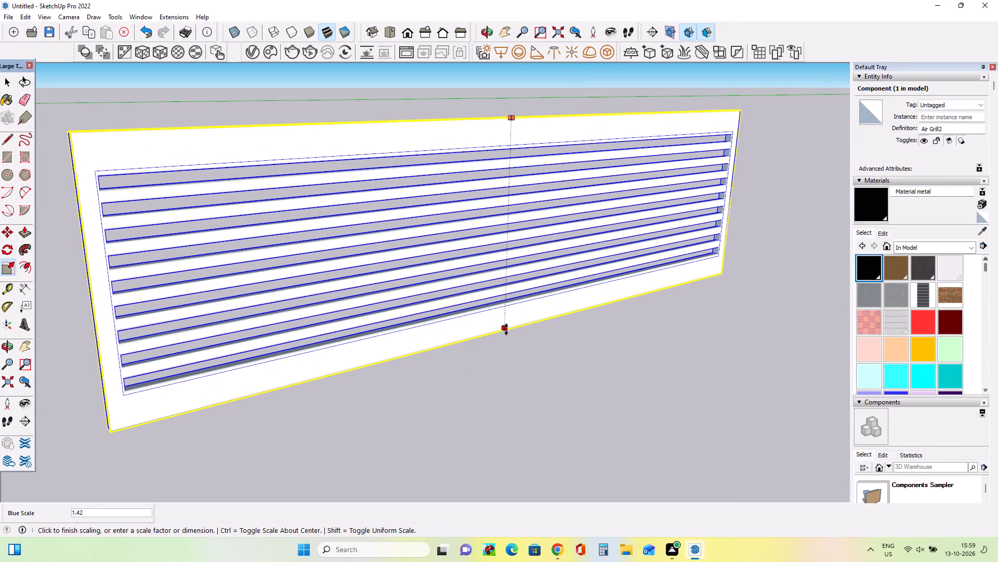
Adjust the Air Grill's depth with a red-green scale and lengthen it further along the green axis.
left_click(85, 288)
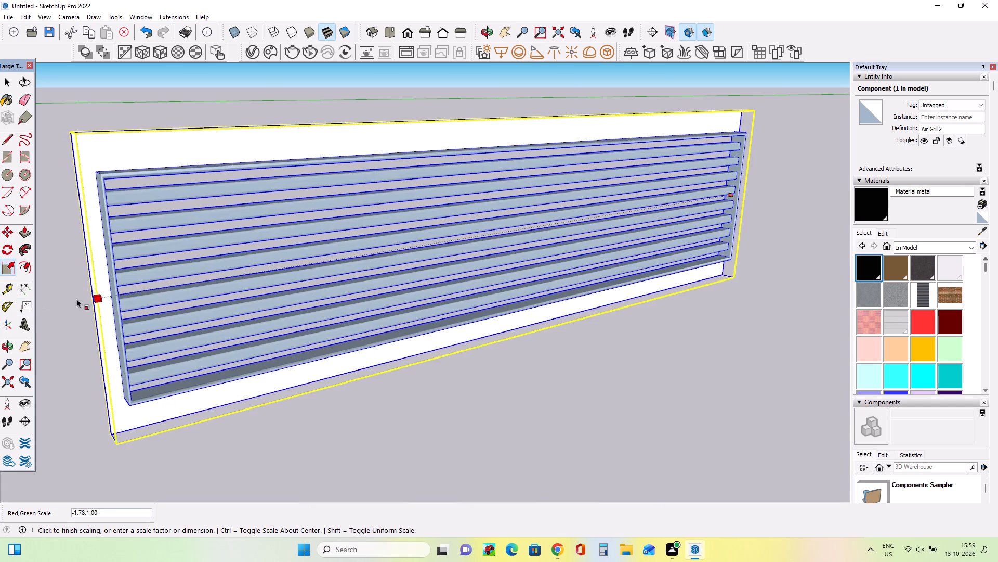
left_click(73, 293)
middle_click_drag(173, 339, 345, 325)
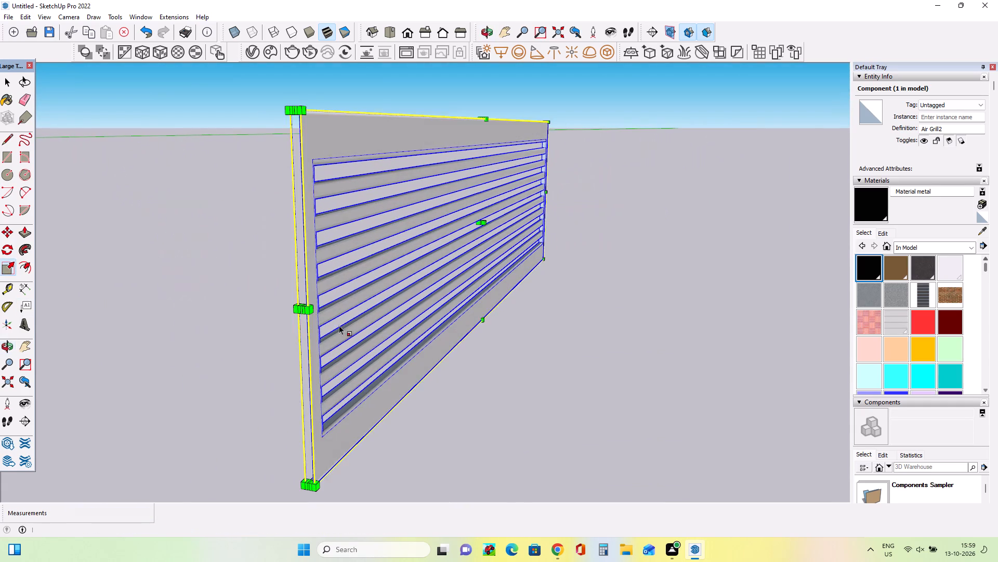
left_click(300, 311)
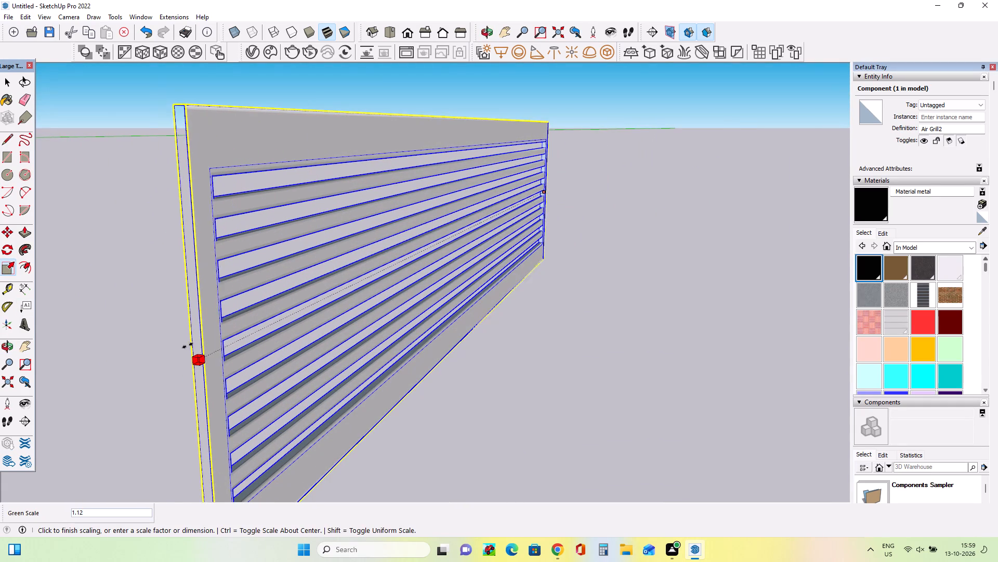
left_click(145, 360)
Examine the enlarged Air Grill's size against the building facade and the reference photo.
scroll(369, 393, "down", 3)
scroll(325, 387, "down", 4)
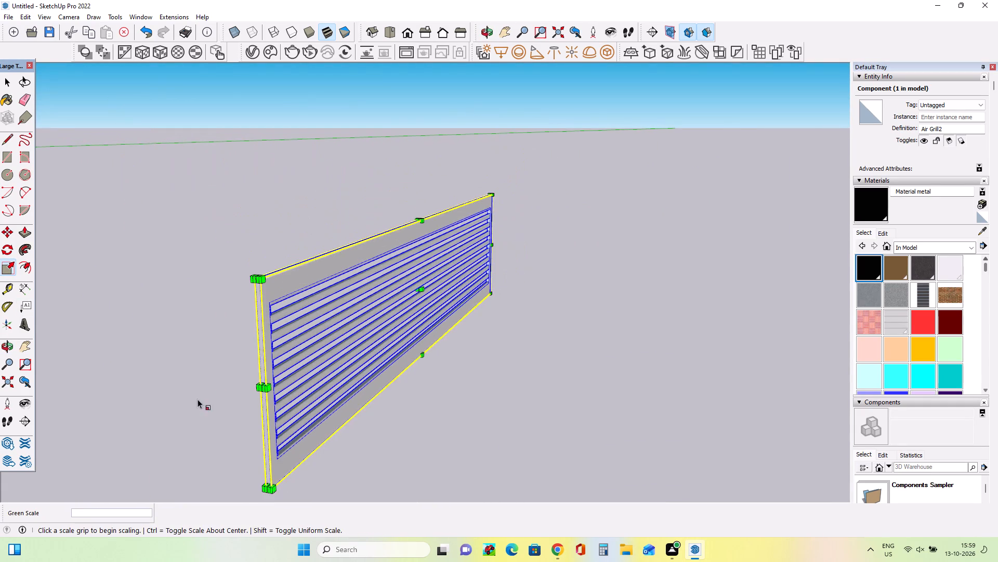
middle_click_drag(199, 397, 514, 368)
scroll(514, 368, "down", 13)
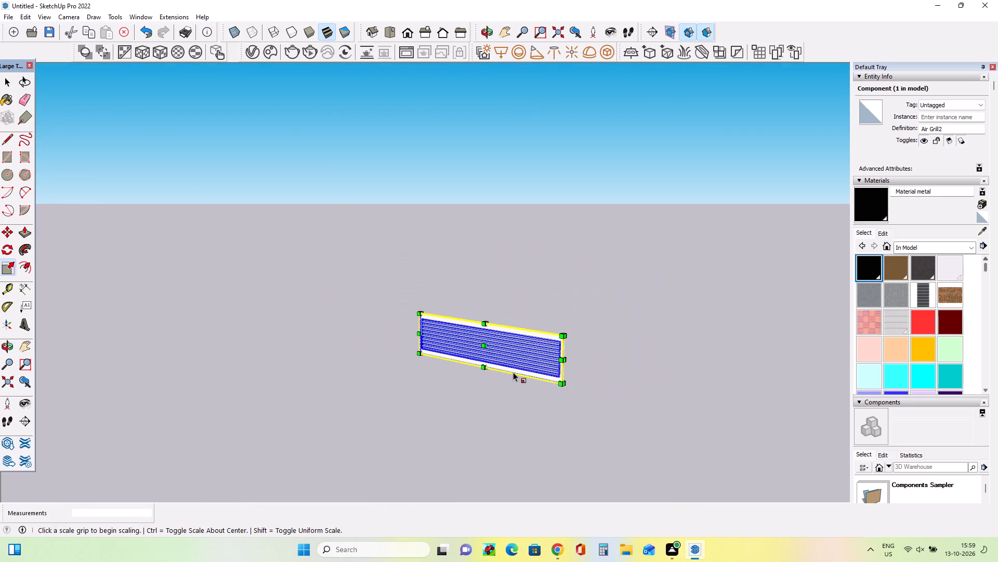
scroll(513, 372, "down", 7)
scroll(513, 372, "up", 7)
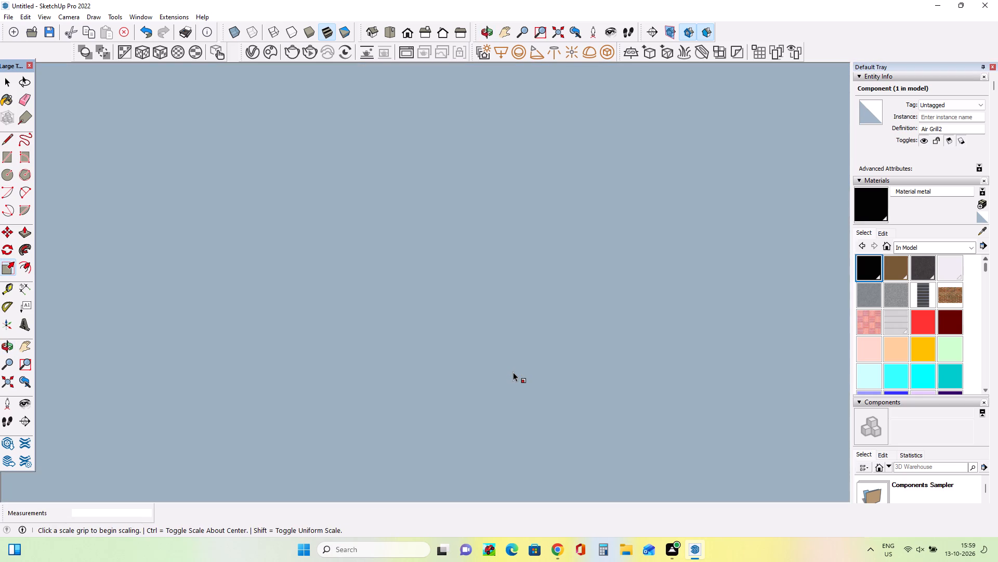
scroll(513, 372, "up", 9)
scroll(511, 369, "down", 18)
scroll(510, 364, "down", 20)
scroll(510, 364, "down", 10)
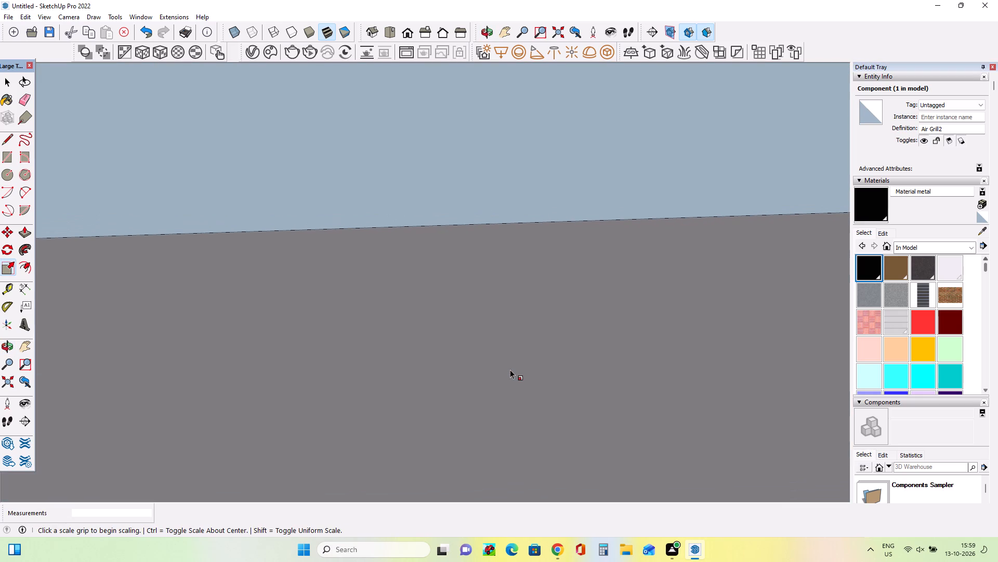
scroll(510, 369, "down", 7)
scroll(510, 371, "down", 20)
scroll(510, 371, "down", 4)
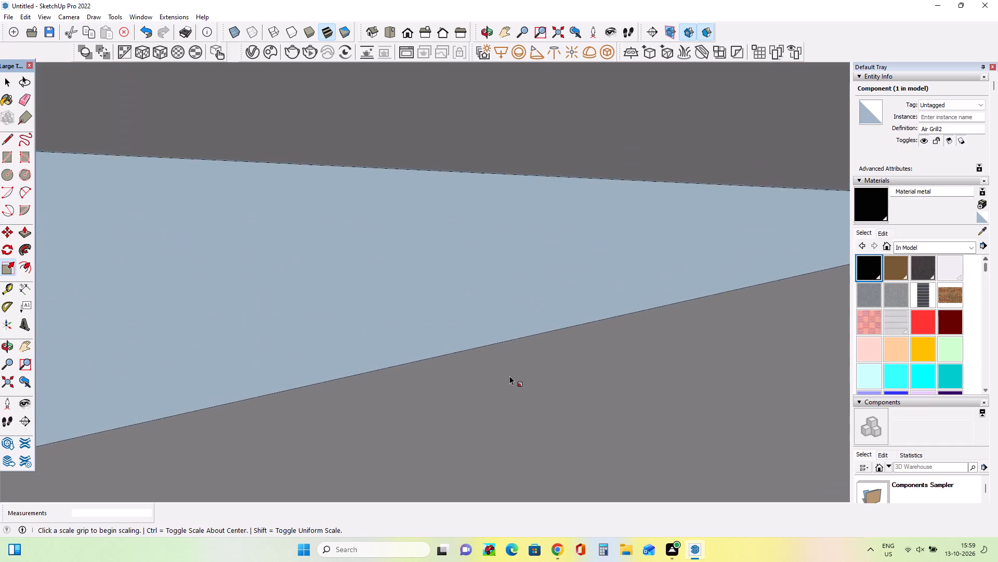
scroll(509, 376, "down", 20)
scroll(509, 376, "down", 17)
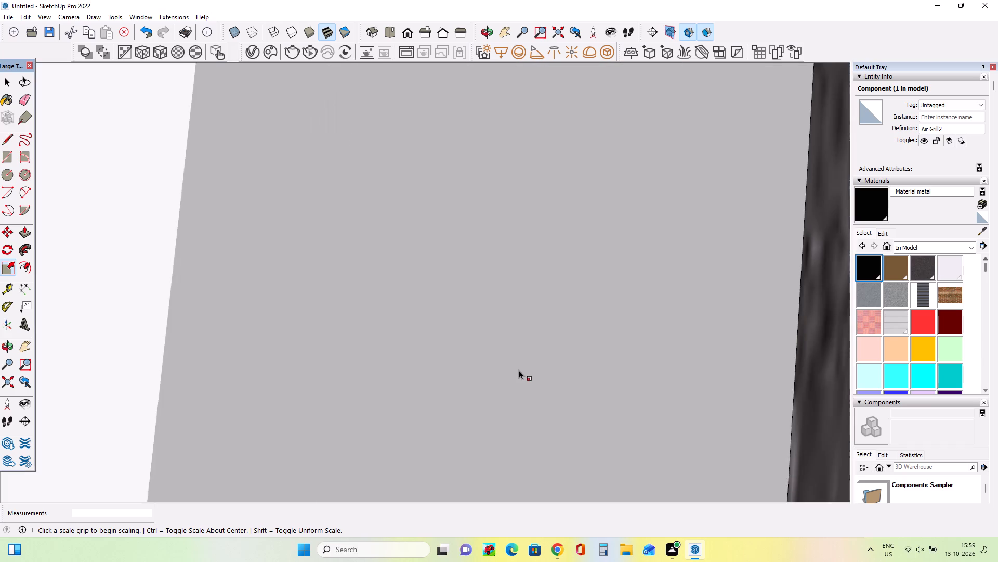
scroll(519, 370, "down", 20)
scroll(519, 370, "down", 17)
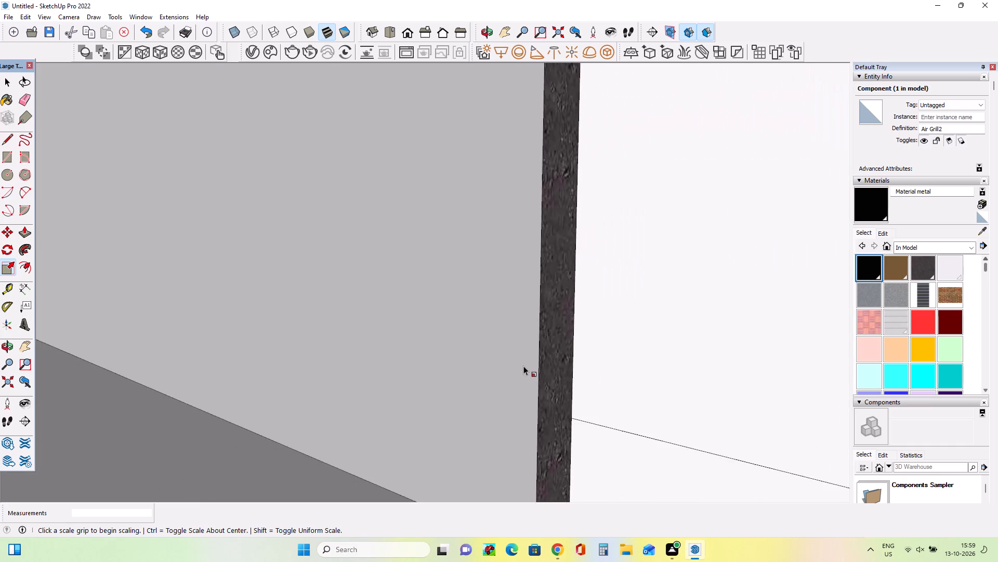
scroll(523, 366, "down", 20)
scroll(523, 366, "down", 16)
scroll(524, 364, "up", 1)
scroll(524, 365, "down", 1)
scroll(524, 365, "up", 1)
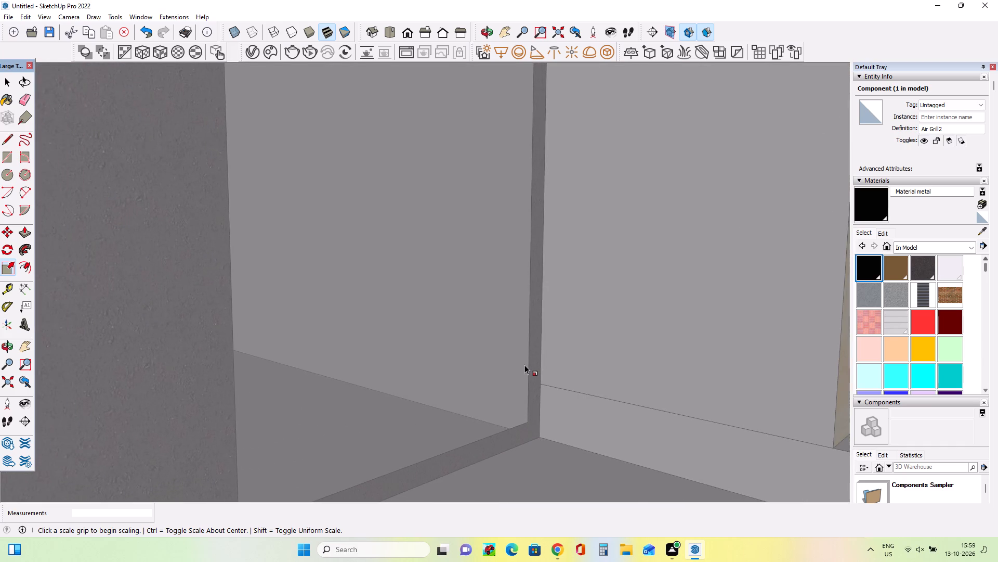
scroll(524, 365, "down", 20)
scroll(524, 365, "down", 14)
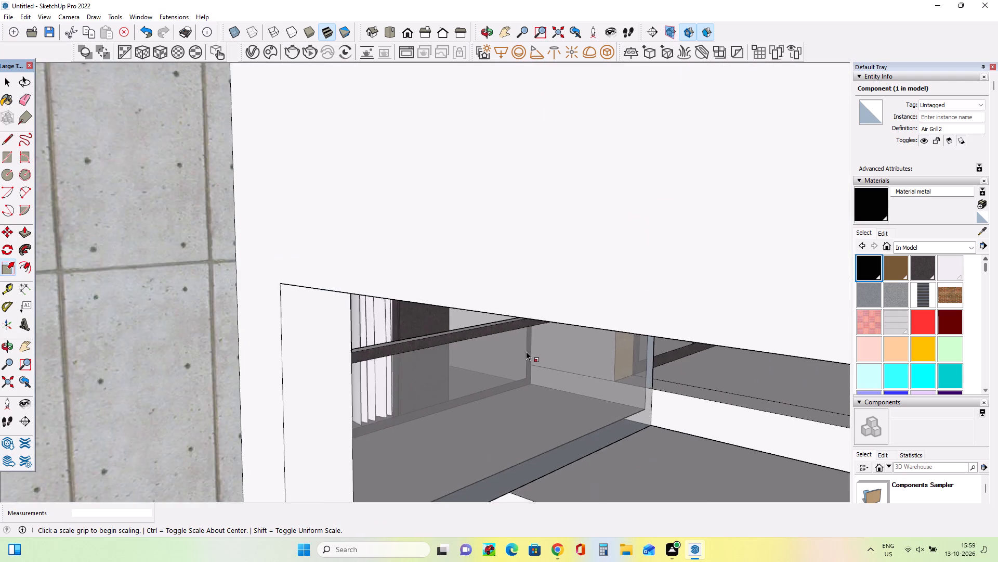
scroll(526, 351, "down", 20)
scroll(526, 351, "down", 6)
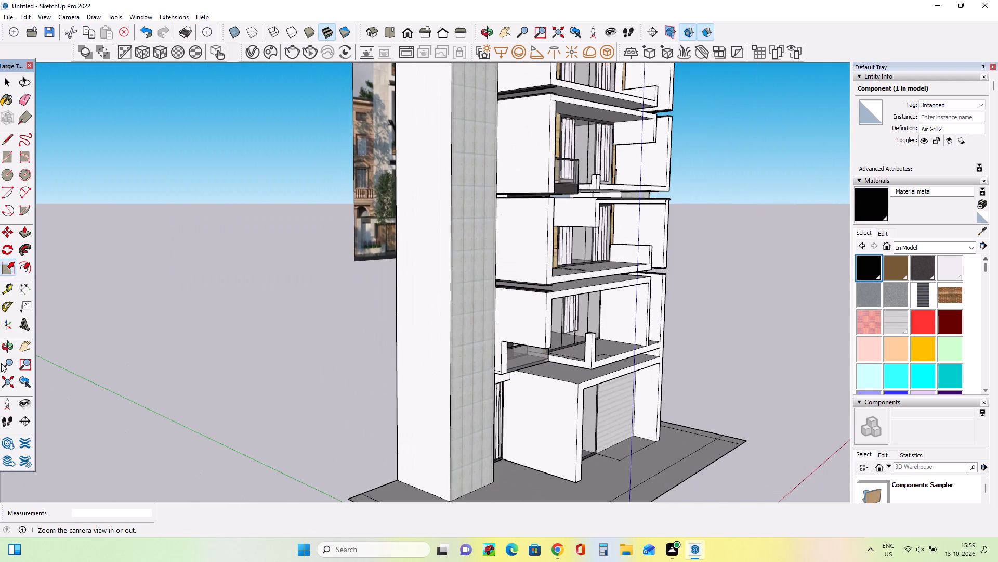
left_click(25, 344)
left_click_drag(340, 359, 61, 334)
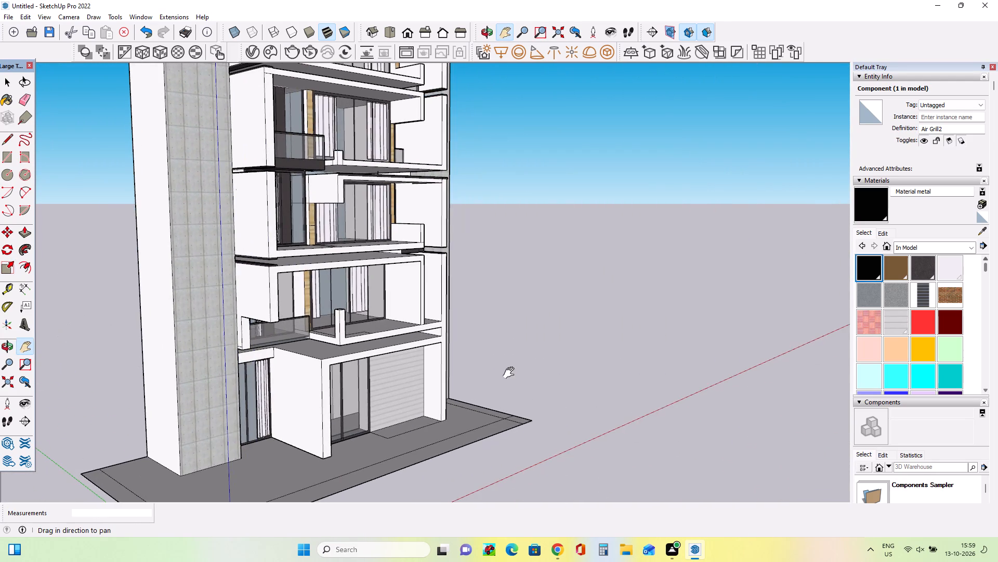
middle_click_drag(510, 373, 265, 403)
scroll(648, 404, "up", 2)
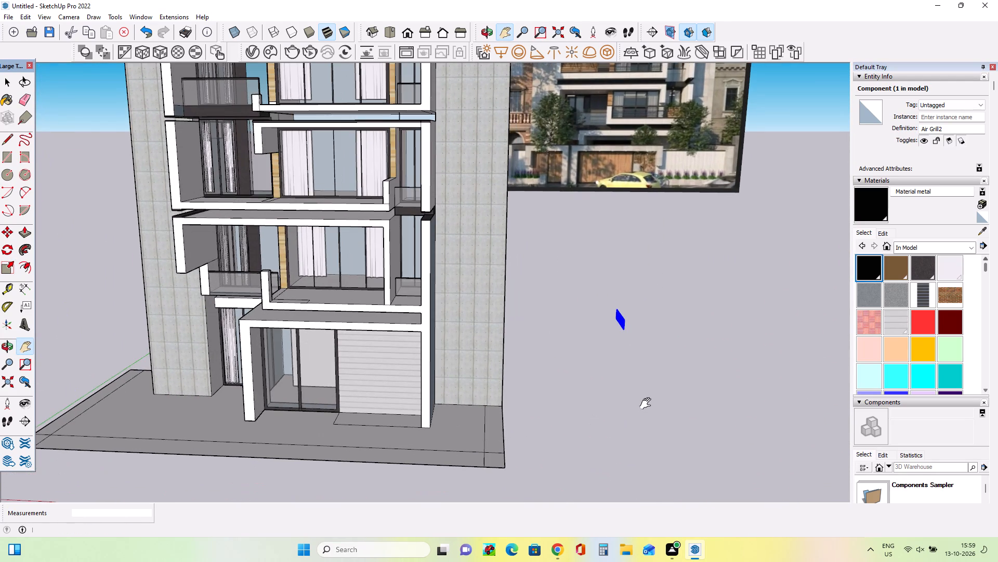
scroll(648, 404, "down", 2)
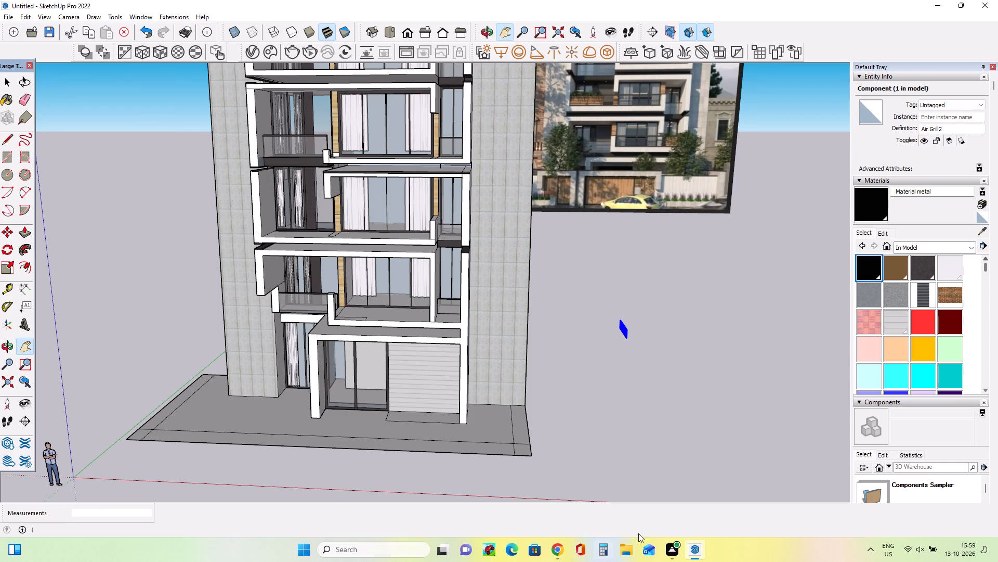
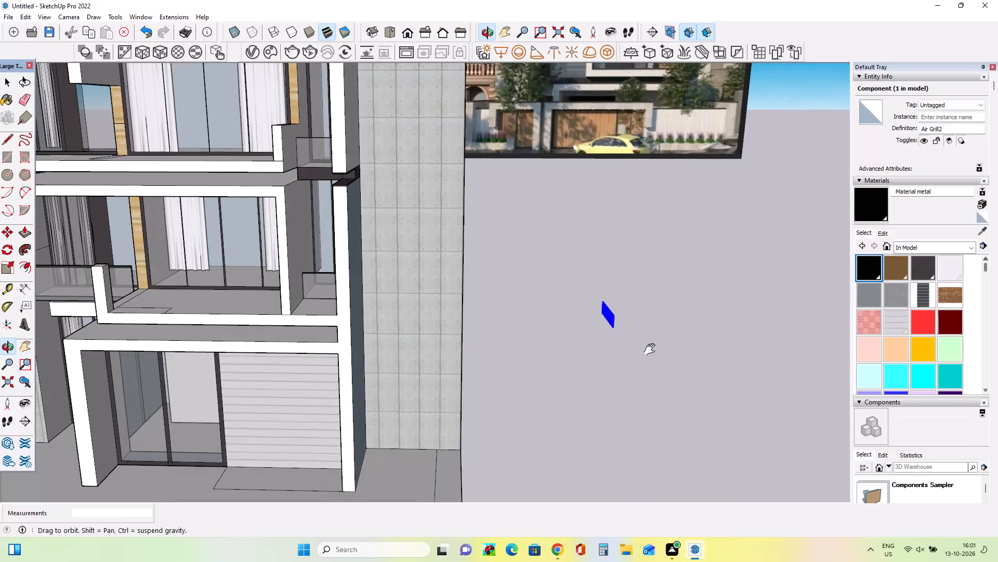
Rotate the Air Grill 90 degrees about the vertical axis so it faces the same way as the building front.
left_click(3, 246)
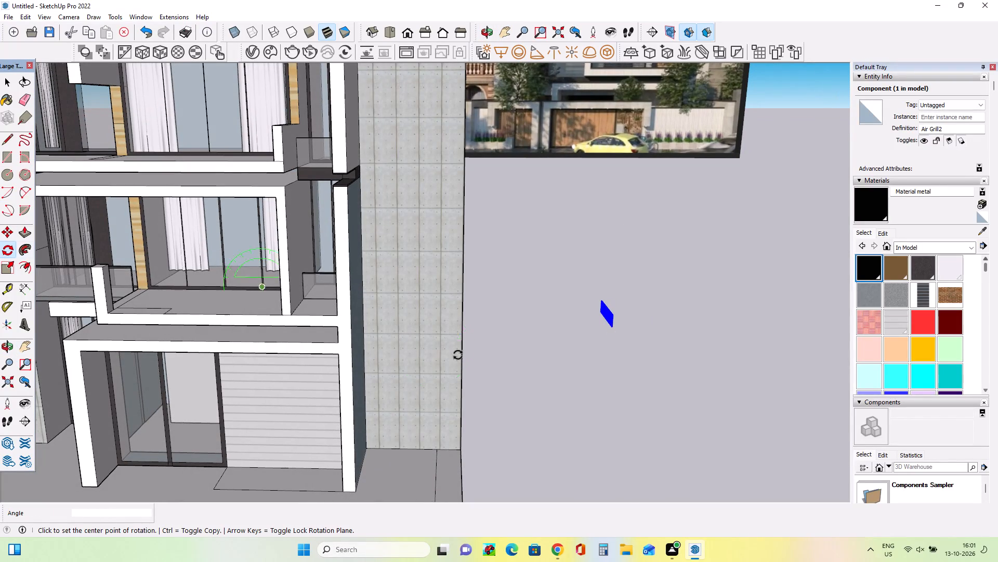
left_click(635, 352)
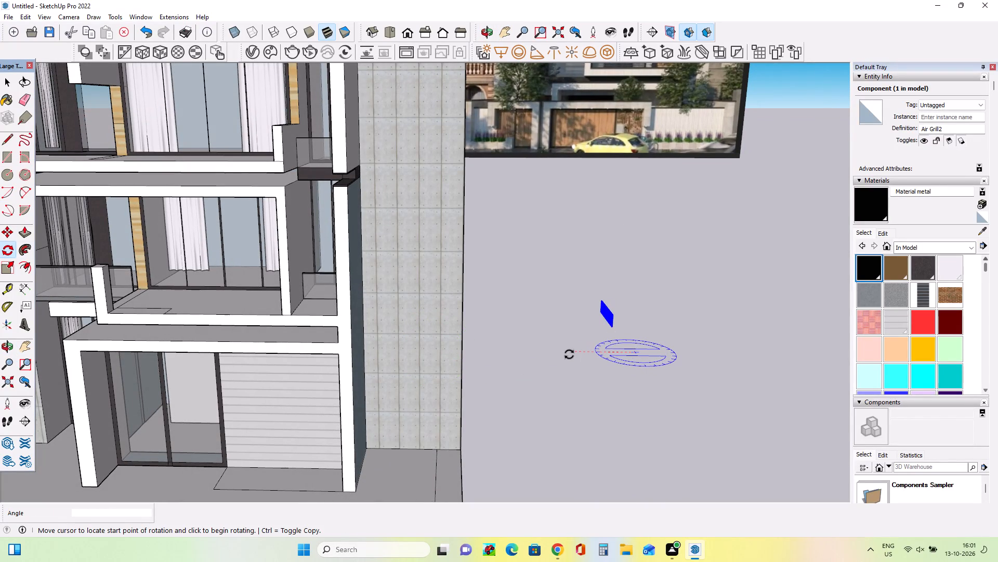
left_click(569, 354)
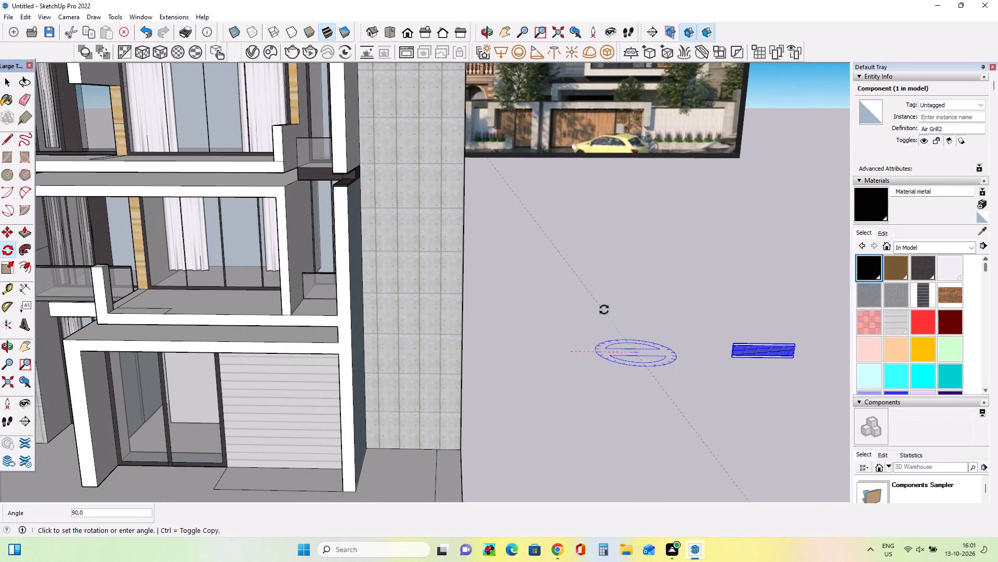
left_click(604, 310)
Move the Air Grill about 22' 6 7/16" across the ground toward the building.
scroll(638, 376, "down", 12)
scroll(699, 398, "up", 3)
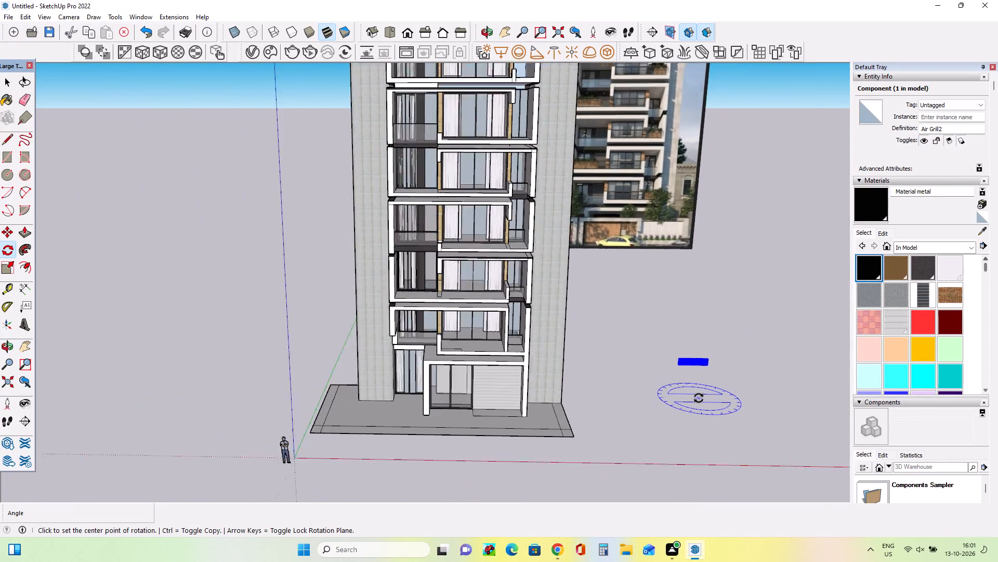
scroll(699, 398, "up", 2)
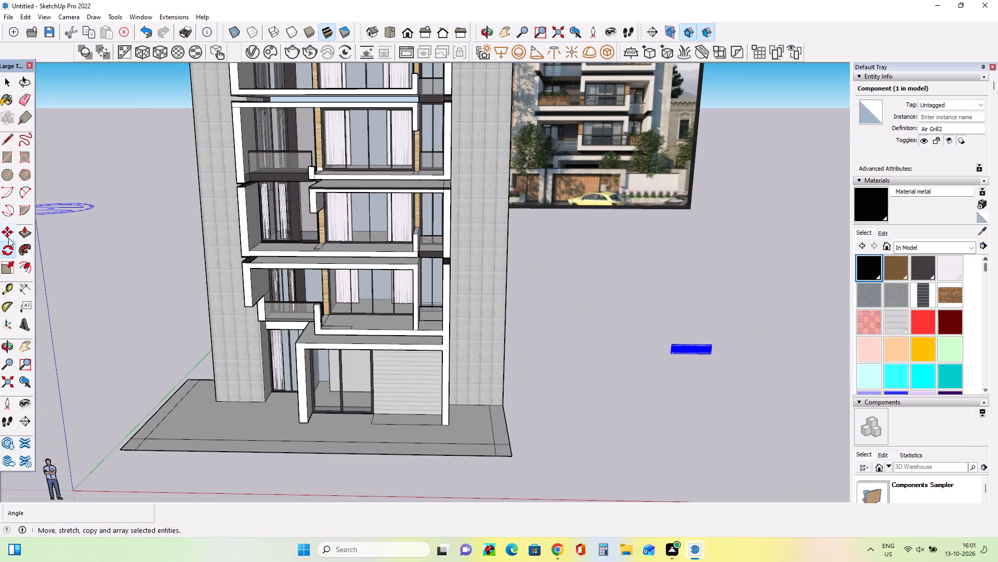
left_click(8, 237)
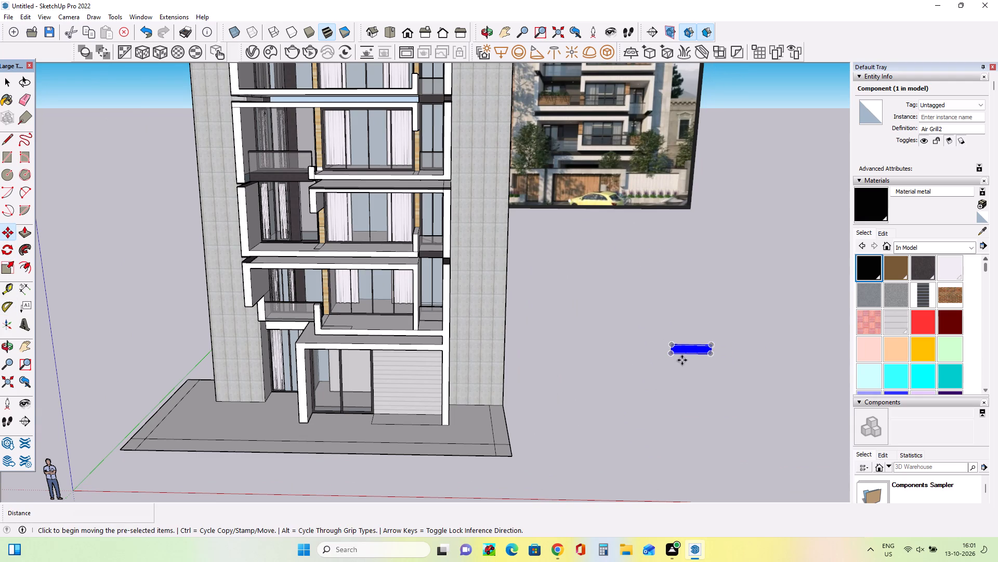
left_click(672, 356)
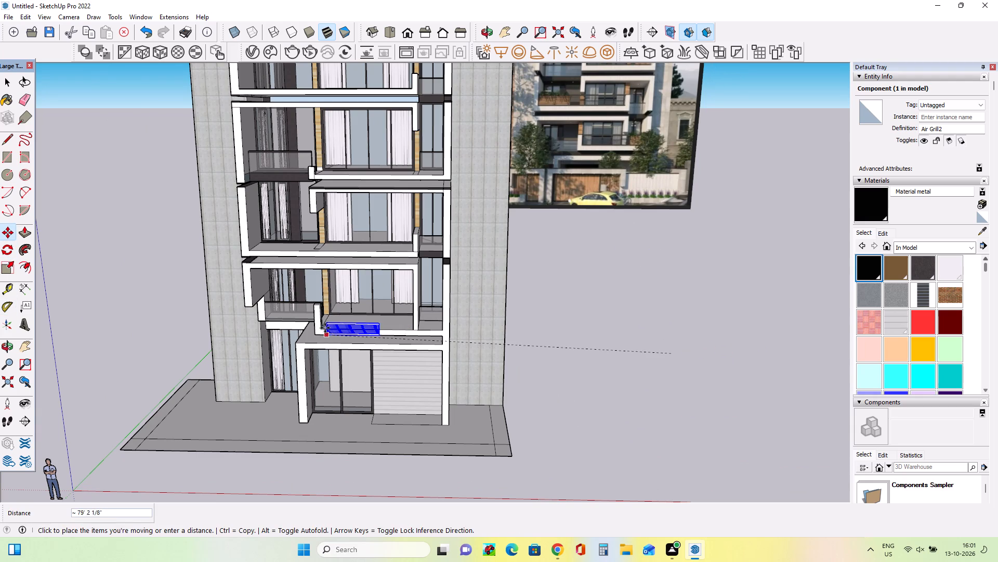
left_click(580, 367)
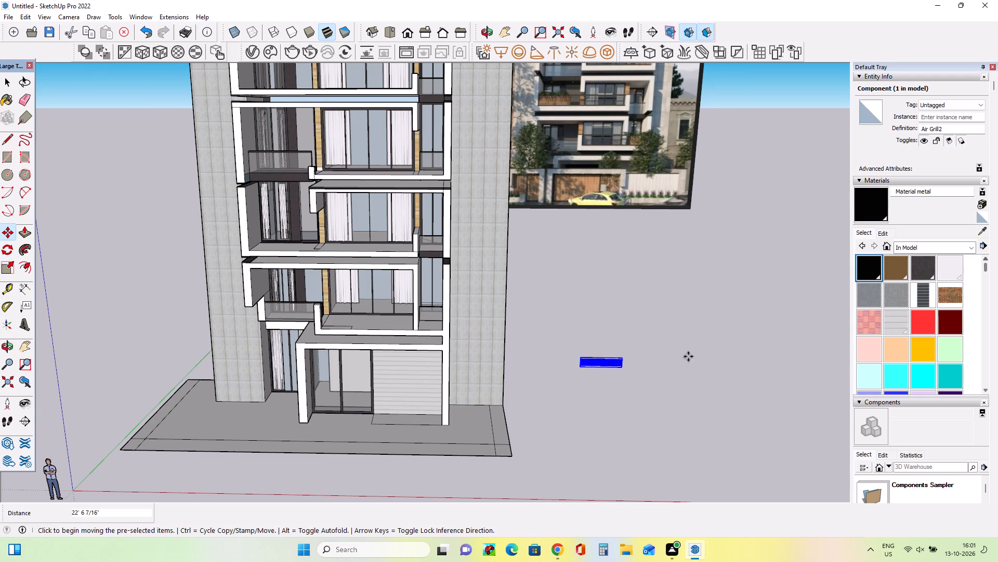
Lengthen the Air Grill along its green axis by scaling from its end face.
scroll(609, 380, "up", 3)
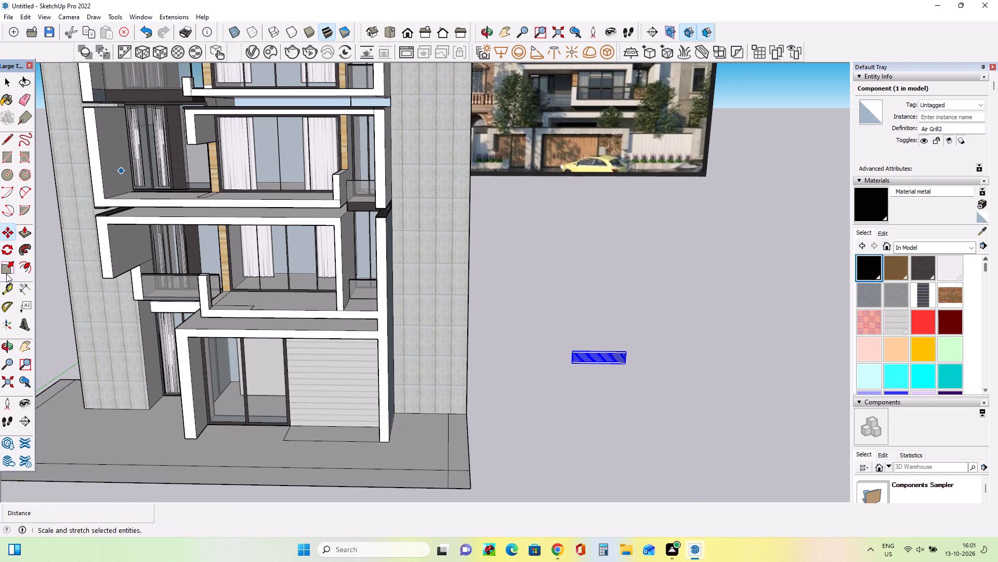
left_click(6, 273)
scroll(722, 373, "up", 12)
middle_click_drag(686, 364, 641, 363)
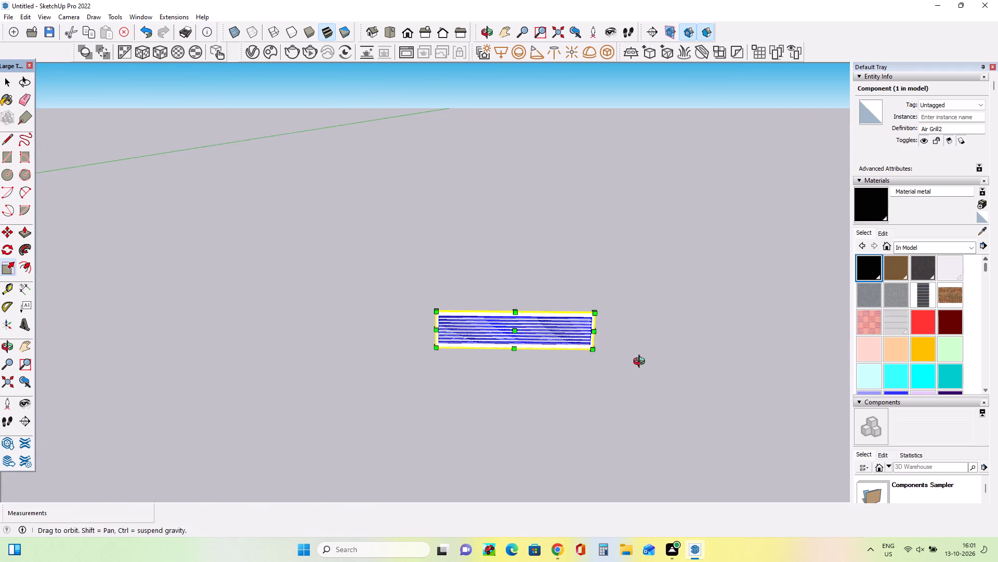
middle_click_drag(641, 363, 452, 363)
scroll(537, 386, "up", 11)
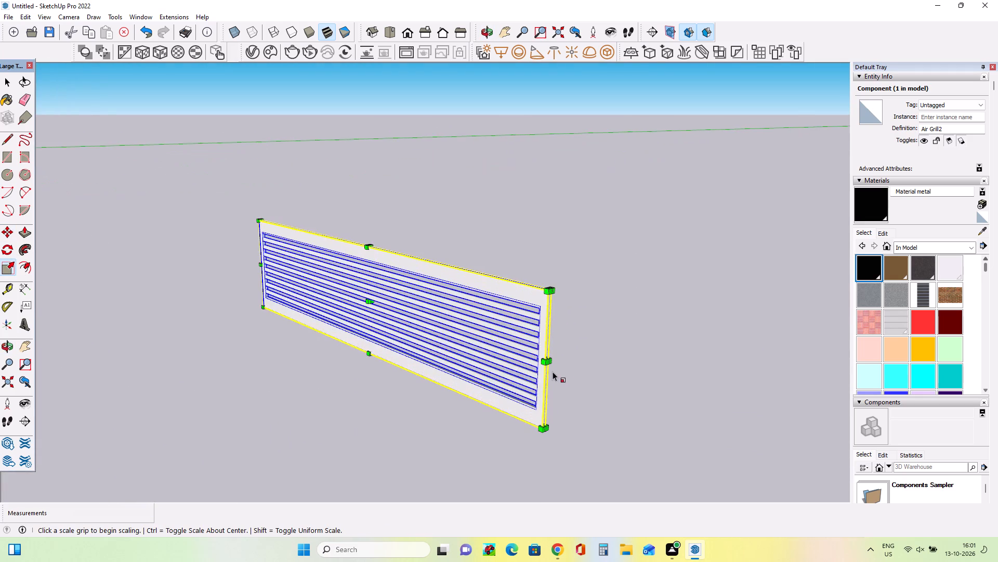
scroll(553, 372, "up", 4)
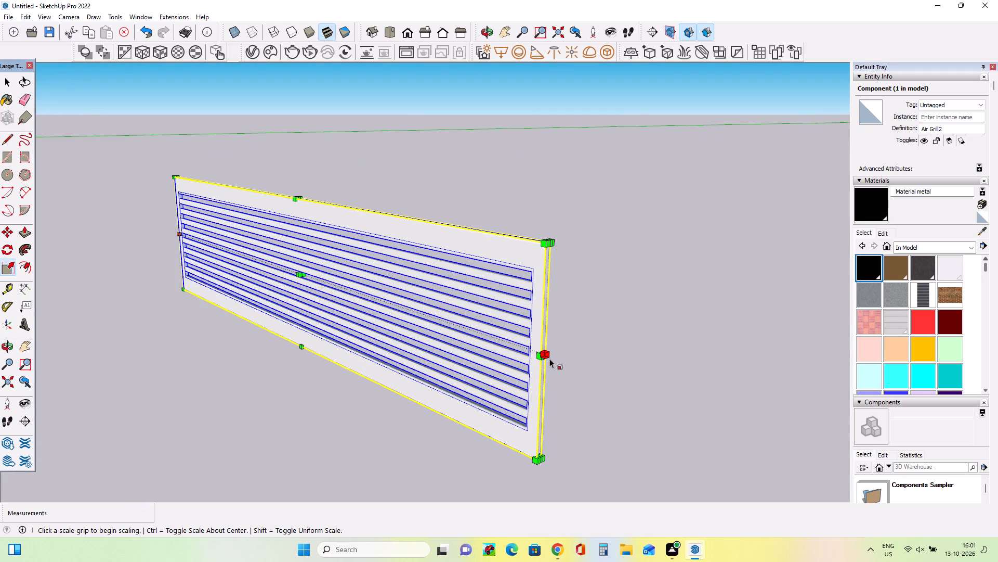
left_click(549, 359)
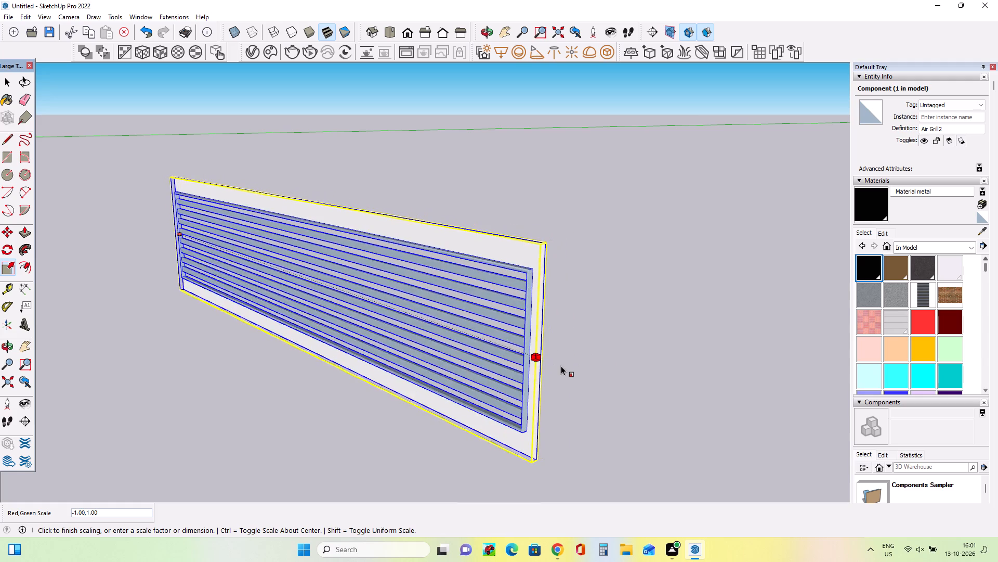
key("Escape")
scroll(540, 369, "up", 8)
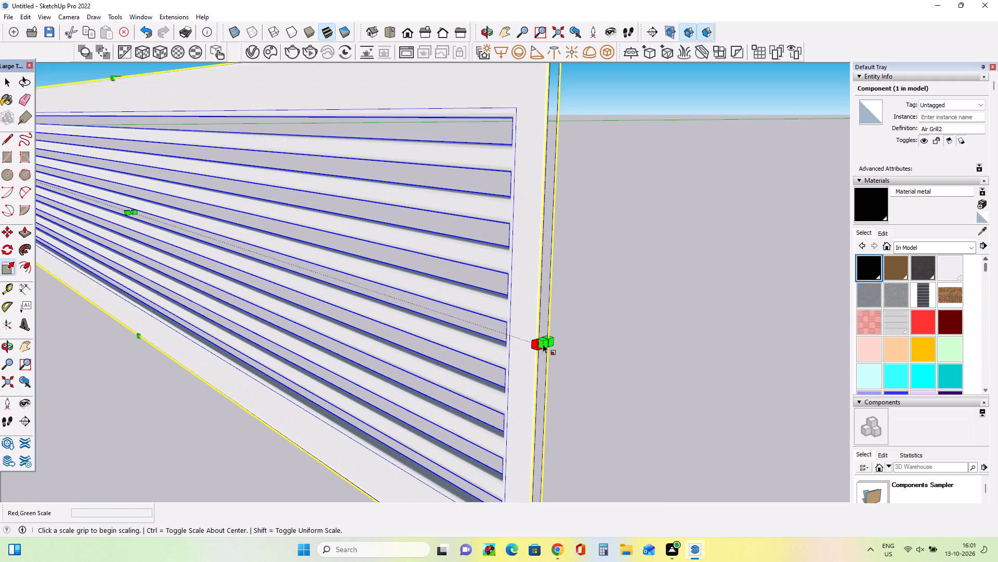
left_click(546, 342)
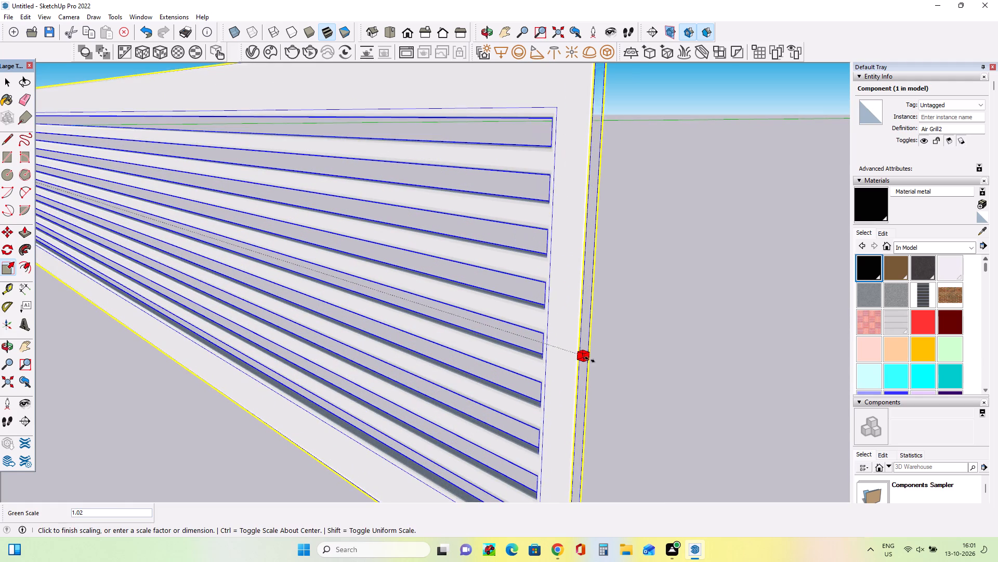
scroll(615, 365, "down", 20)
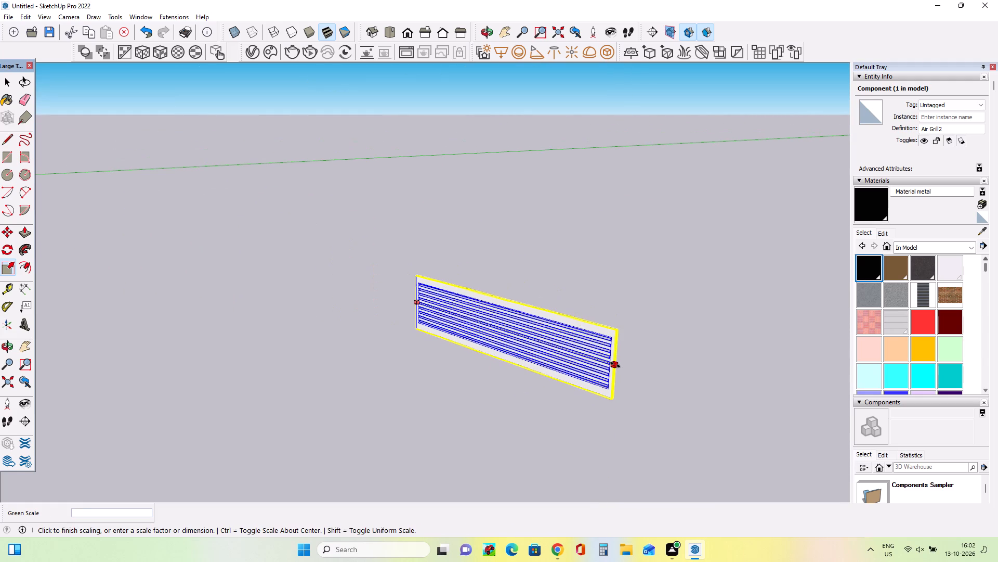
left_click(763, 401)
Scale the Air Grill taller along the blue axis by about 2.14 from its top edge.
middle_click_drag(484, 408, 572, 402)
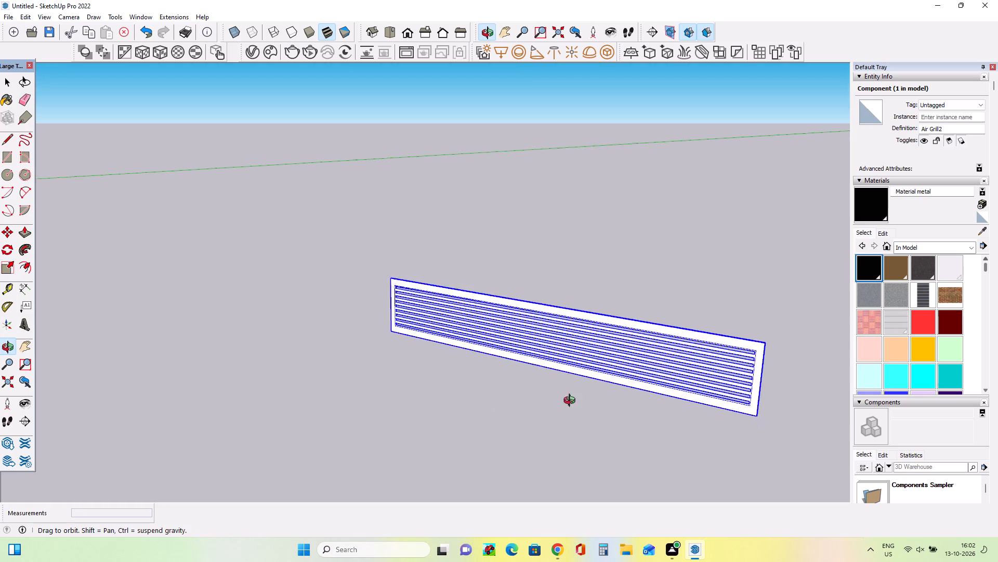
middle_click_drag(572, 402, 632, 387)
scroll(632, 387, "down", 11)
scroll(573, 333, "up", 5)
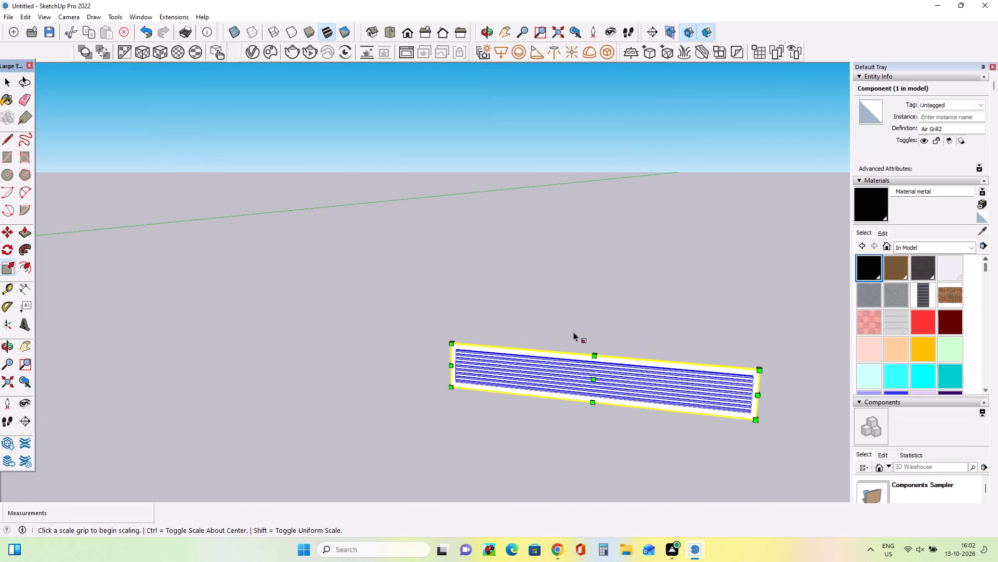
scroll(573, 332, "up", 11)
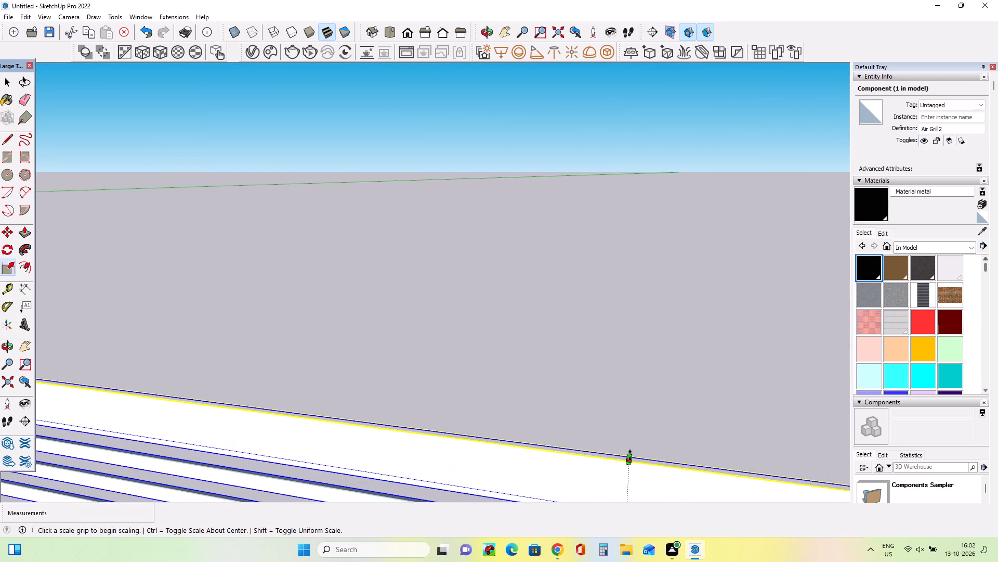
left_click(631, 454)
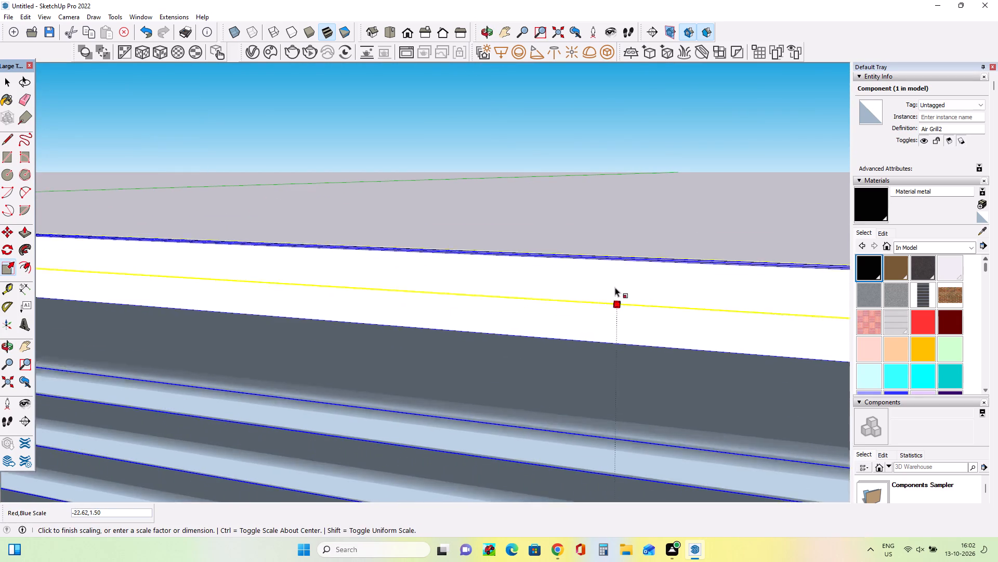
key("Escape")
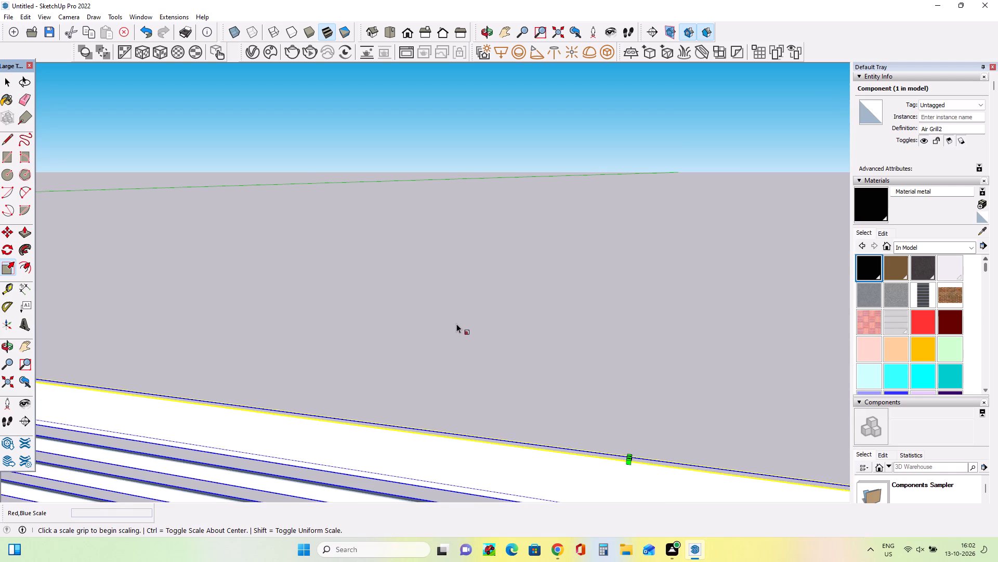
scroll(456, 324, "down", 6)
middle_click_drag(539, 371, 537, 514)
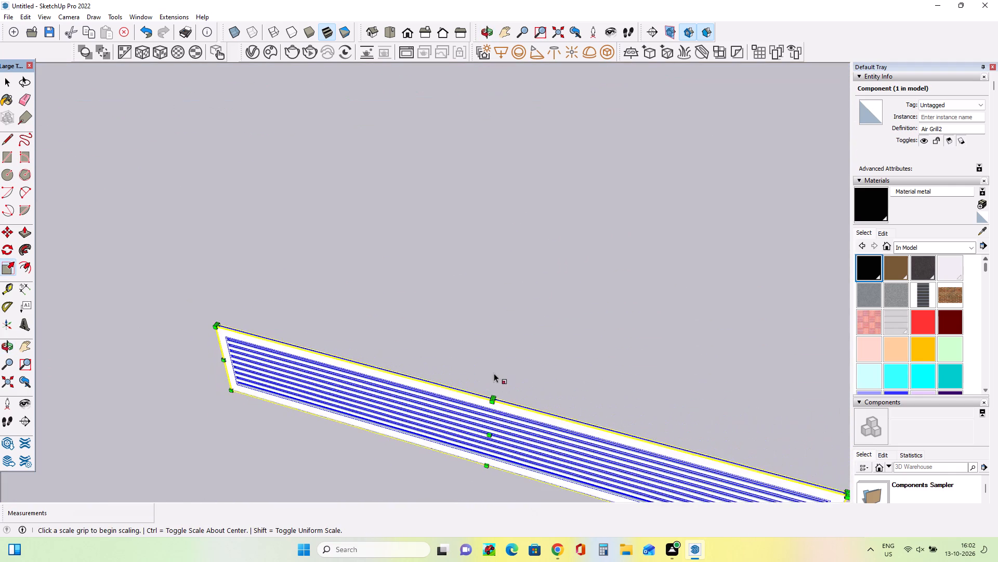
scroll(493, 373, "up", 13)
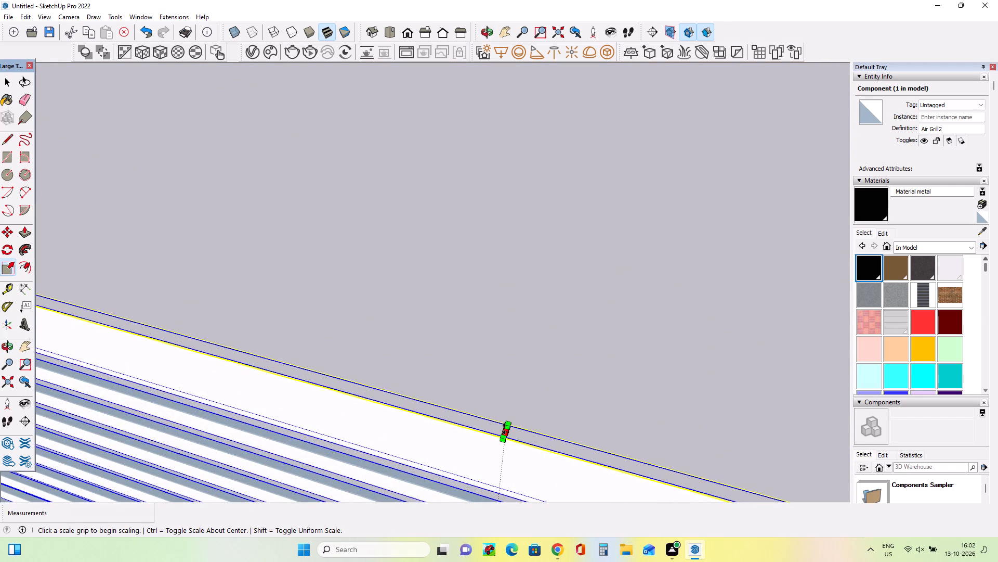
left_click(504, 429)
scroll(522, 209, "down", 14)
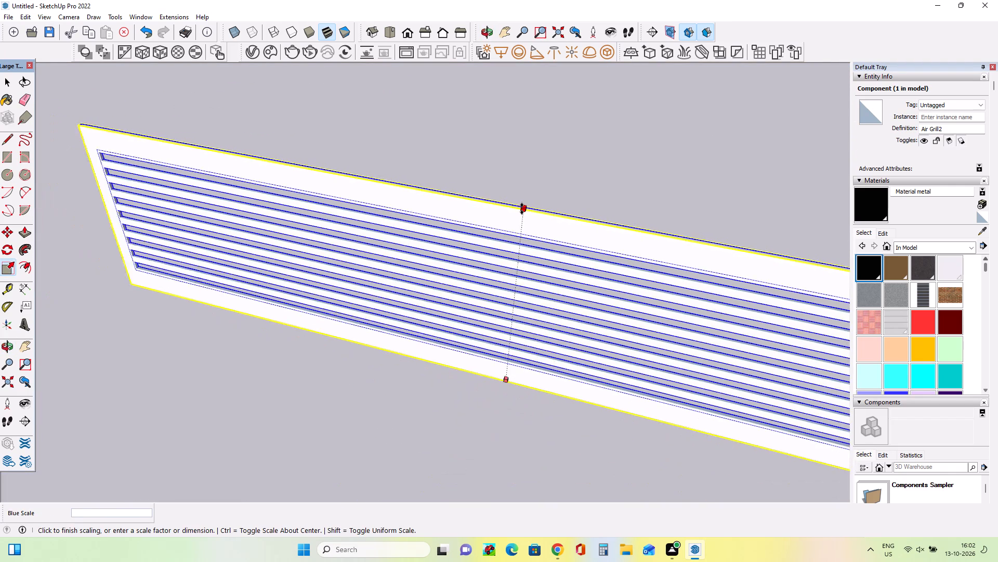
scroll(522, 209, "down", 1)
left_click(532, 114)
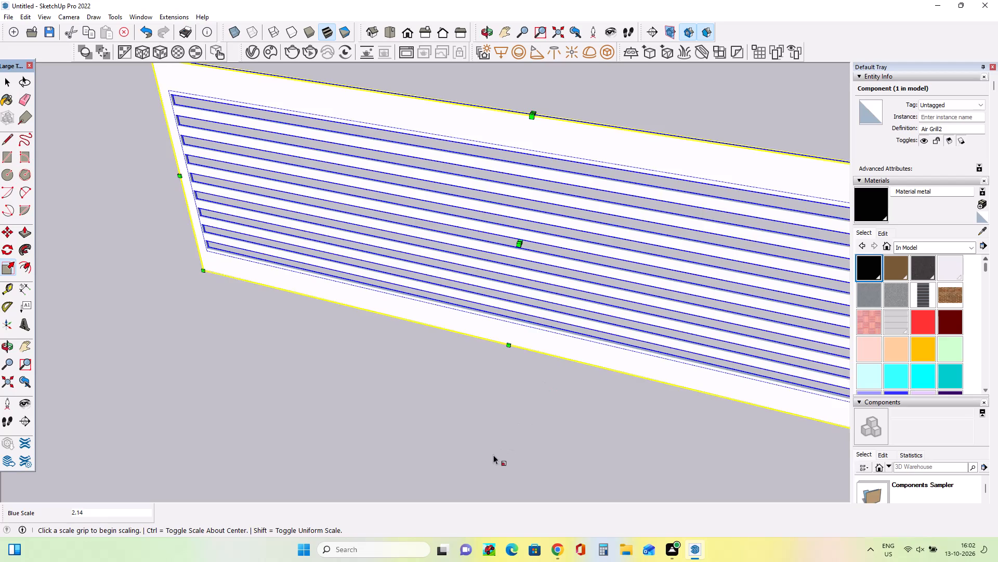
Lengthen the Air Grill from its opposite end along the green axis by about 1.25.
middle_click_drag(493, 455, 601, 445)
scroll(581, 452, "down", 14)
middle_click_drag(600, 431, 611, 403)
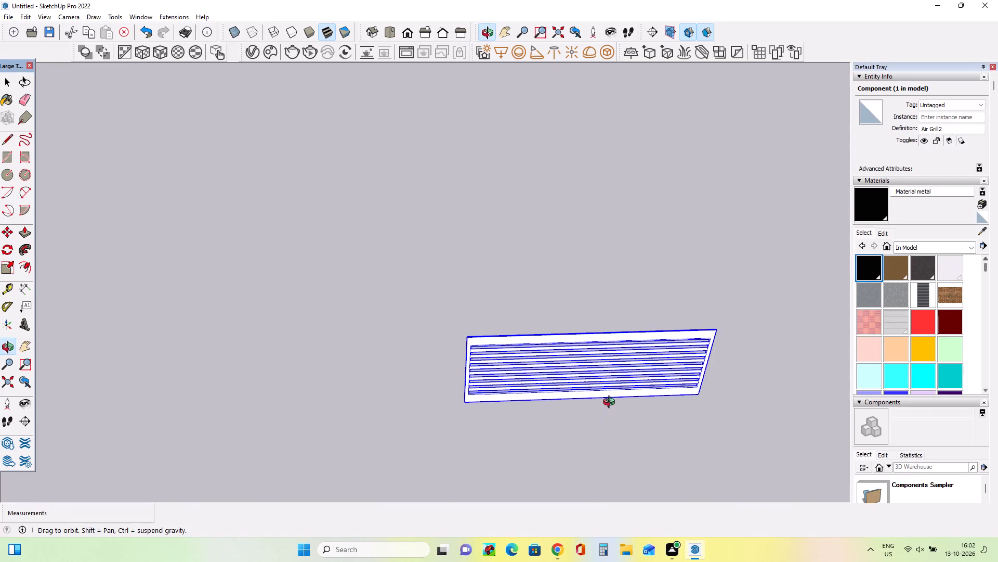
middle_click_drag(611, 403, 613, 399)
scroll(458, 366, "up", 9)
middle_click_drag(478, 404, 602, 403)
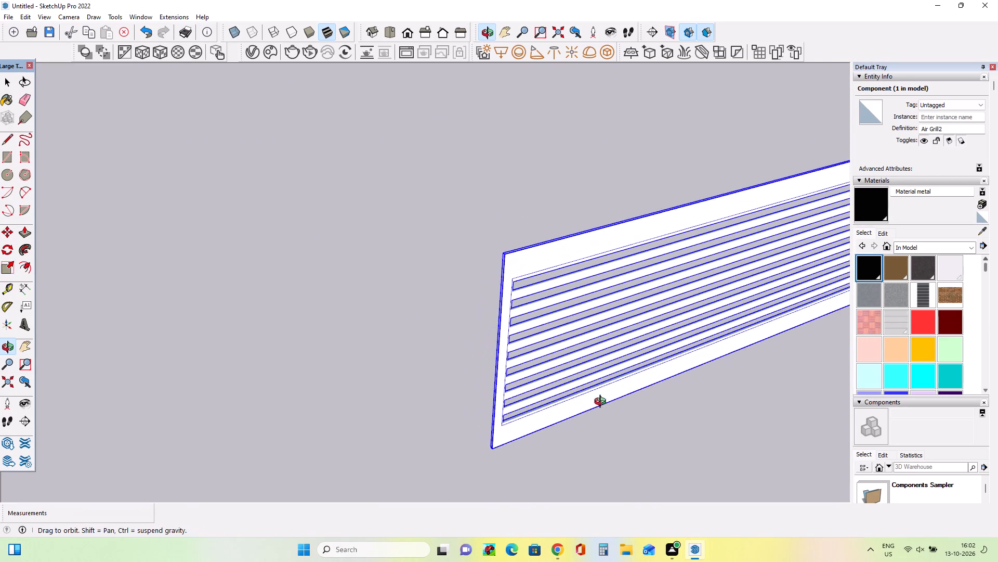
middle_click_drag(602, 403, 608, 399)
scroll(507, 357, "up", 7)
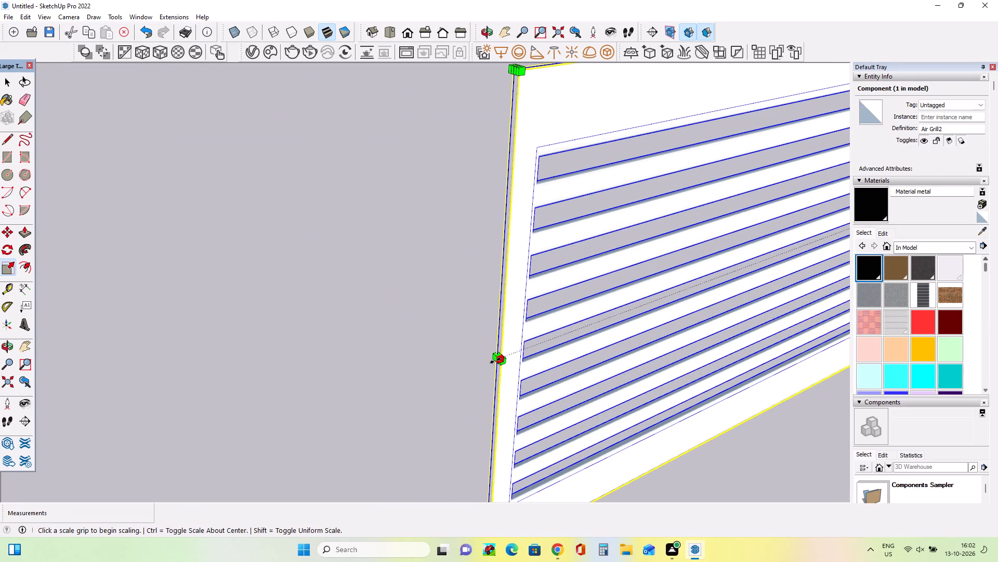
left_click(495, 361)
scroll(296, 365, "down", 7)
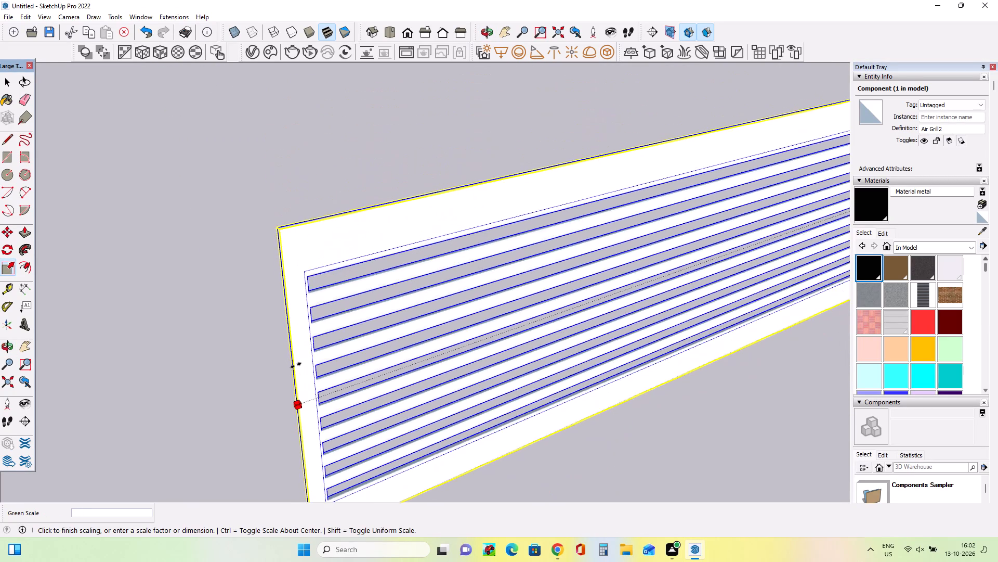
scroll(296, 365, "down", 7)
left_click(229, 371)
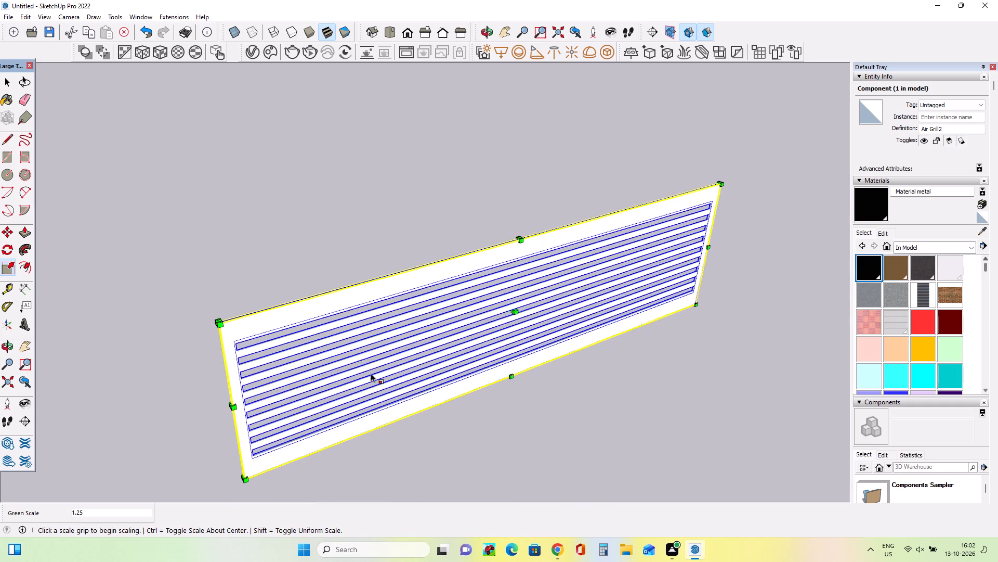
Open the resized Air Grill component beside the building for editing.
scroll(522, 346, "down", 8)
scroll(603, 383, "down", 4)
middle_click_drag(603, 383, 591, 386)
scroll(603, 383, "down", 5)
middle_click_drag(601, 404, 545, 386)
scroll(541, 380, "down", 1)
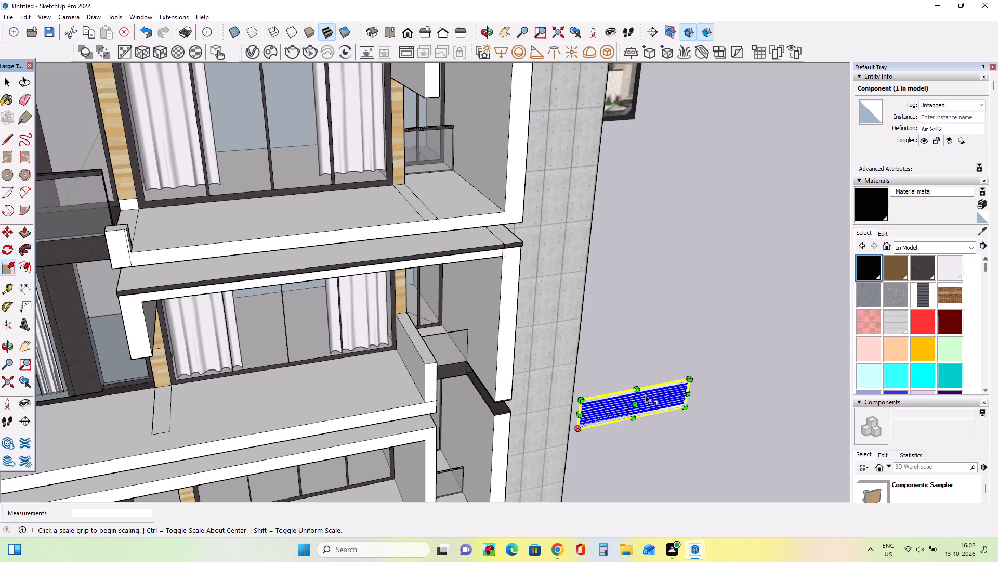
left_click(0, 83)
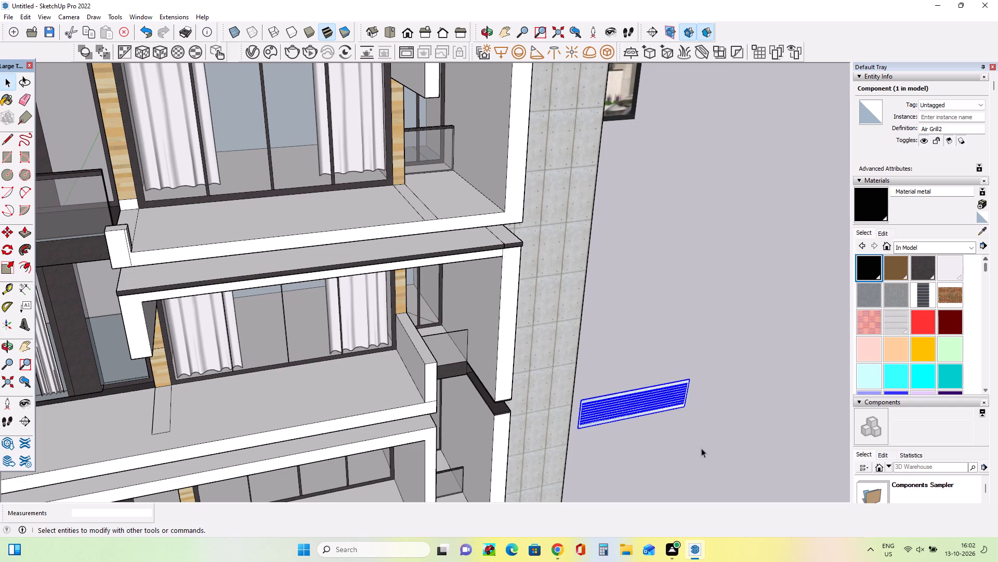
right_click(630, 377)
left_click(625, 400)
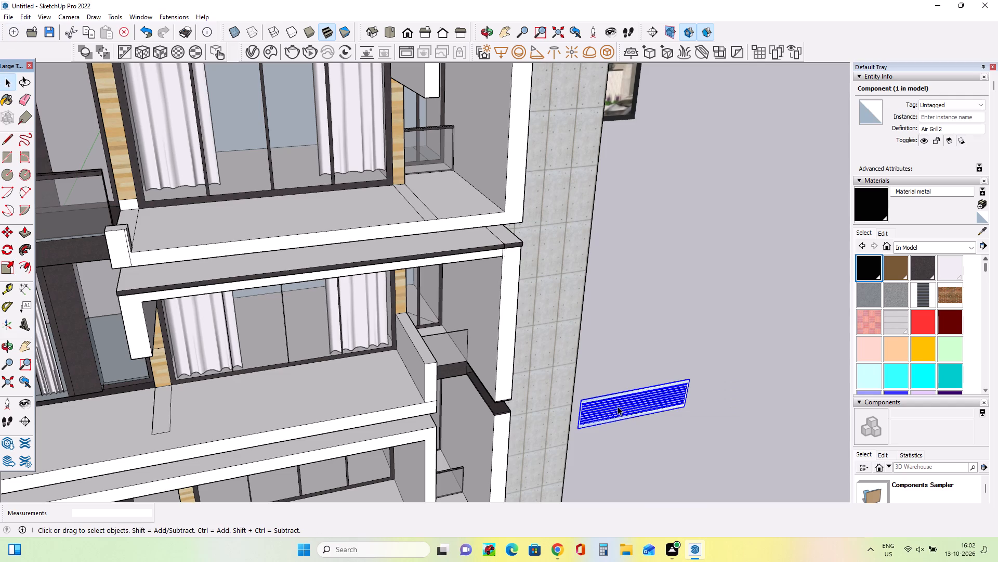
left_click(690, 353)
right_click(621, 407)
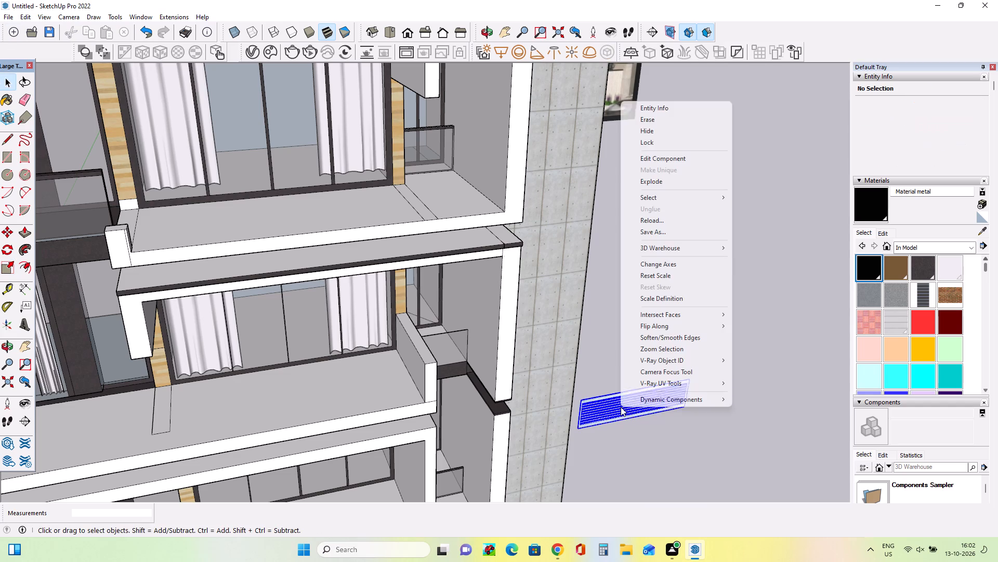
left_click(690, 160)
Paint the Air Grill's slatted surface with the black Material metal.
left_click(873, 195)
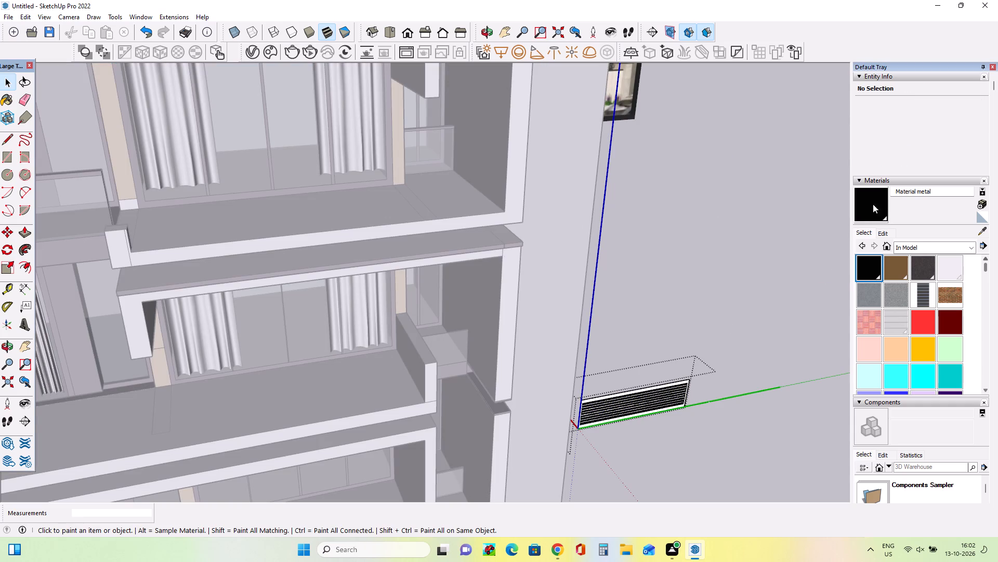
left_click(648, 396)
right_click(648, 406)
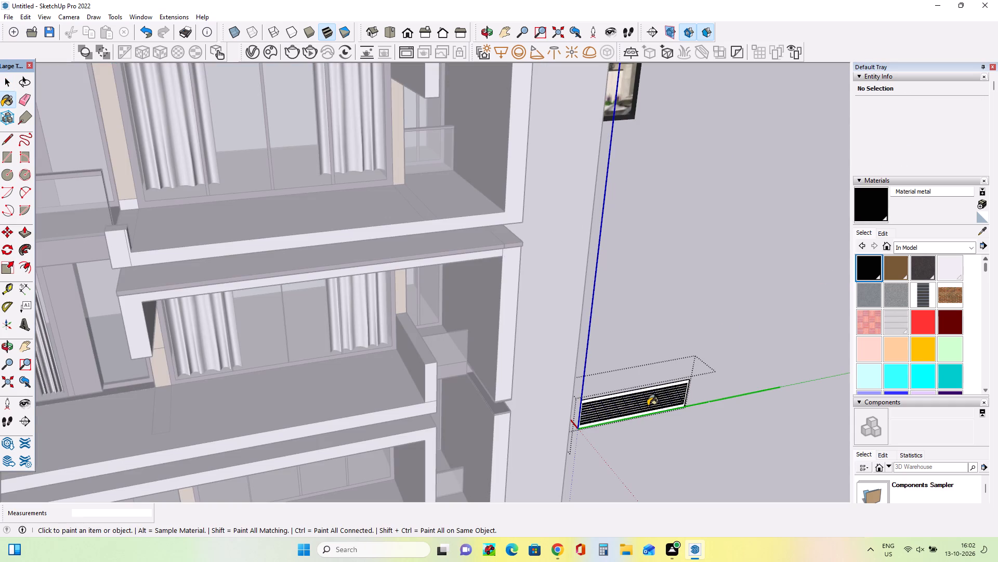
right_click(648, 406)
Paint the outer front frame of the Air Grill with the black Material metal.
middle_click_drag(716, 440, 671, 397)
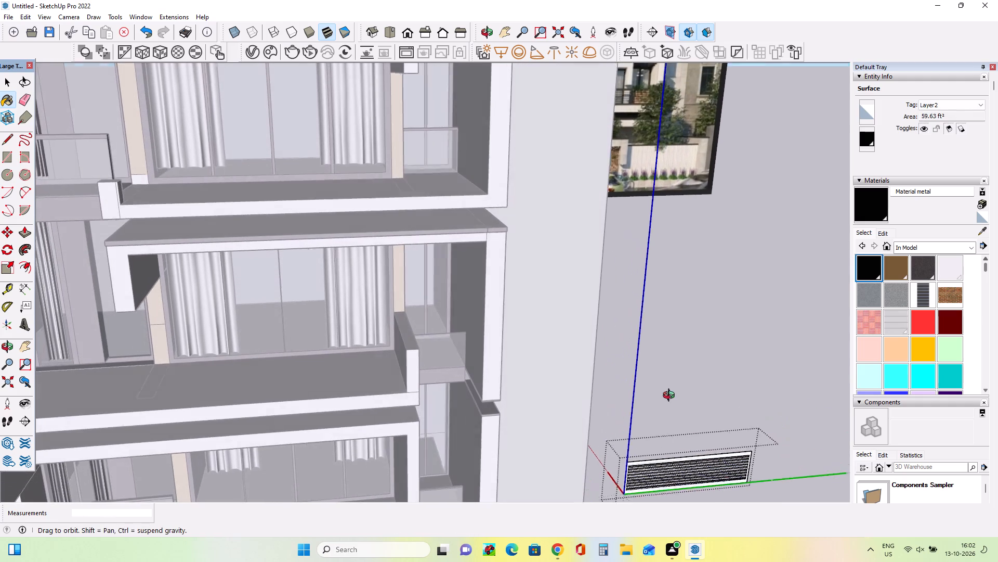
middle_click_drag(671, 397, 671, 395)
scroll(675, 476, "down", 8)
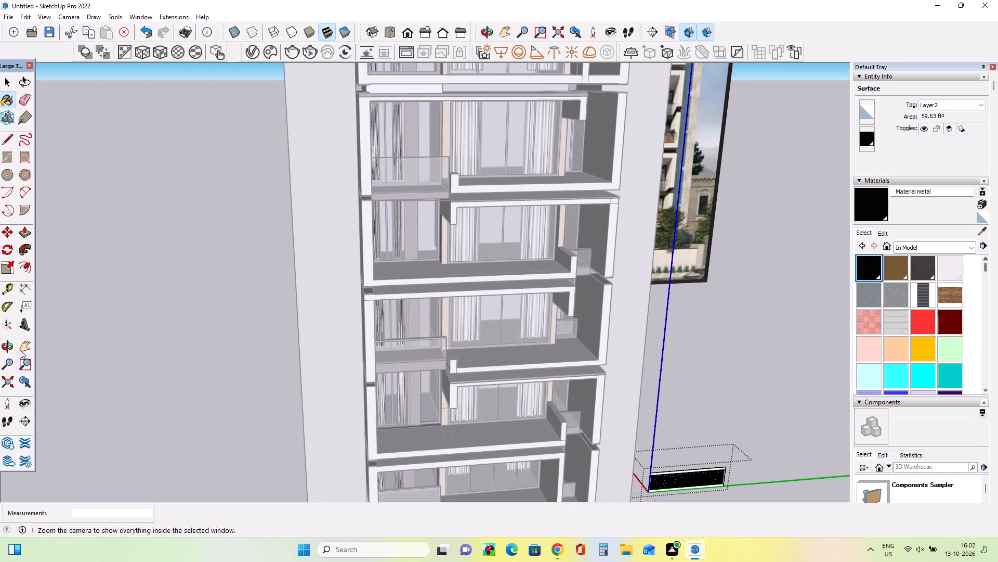
left_click(35, 354)
left_click(26, 352)
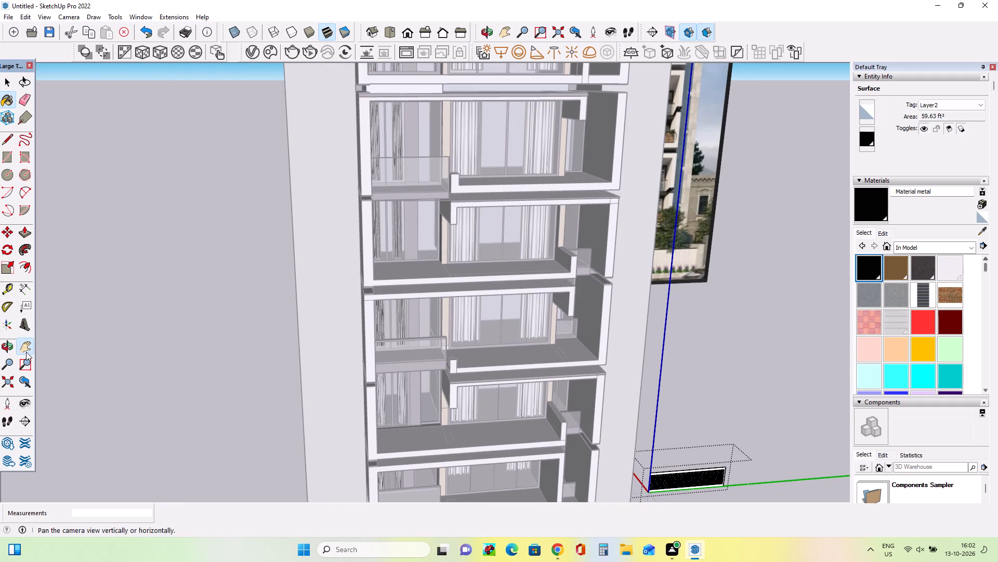
left_click_drag(362, 378, 274, 262)
scroll(568, 448, "up", 12)
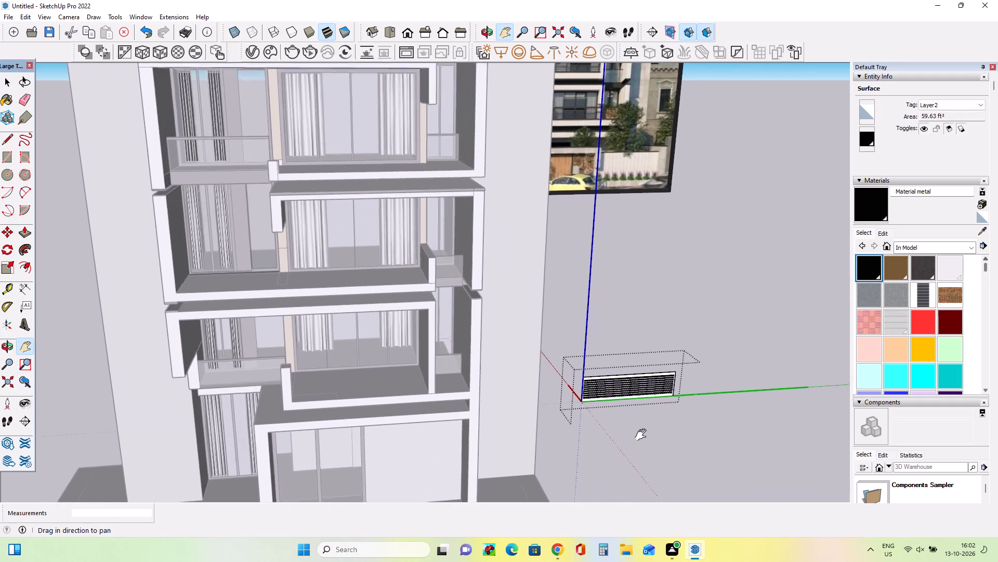
scroll(643, 435, "up", 20)
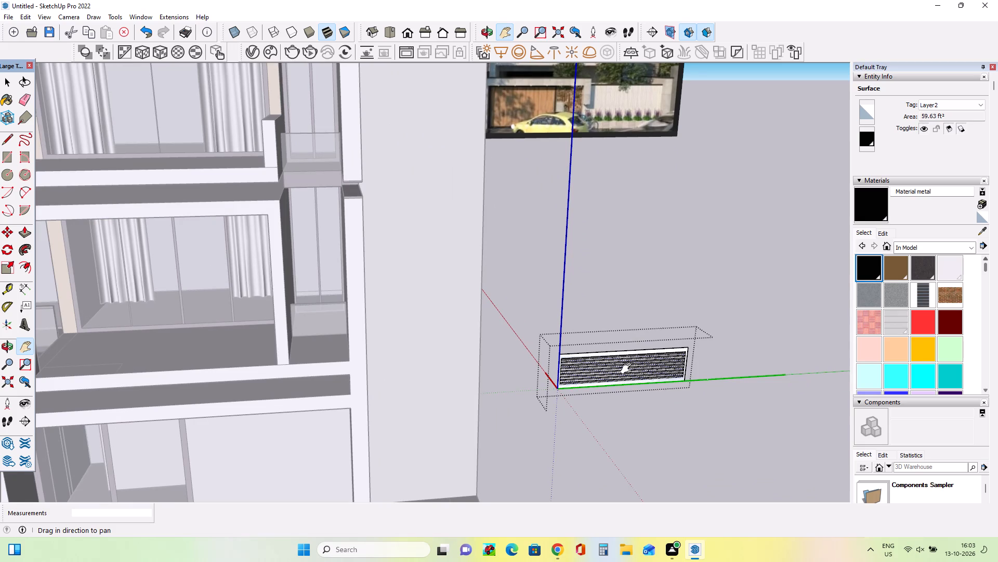
right_click(628, 368)
right_click(628, 368)
left_click(602, 371)
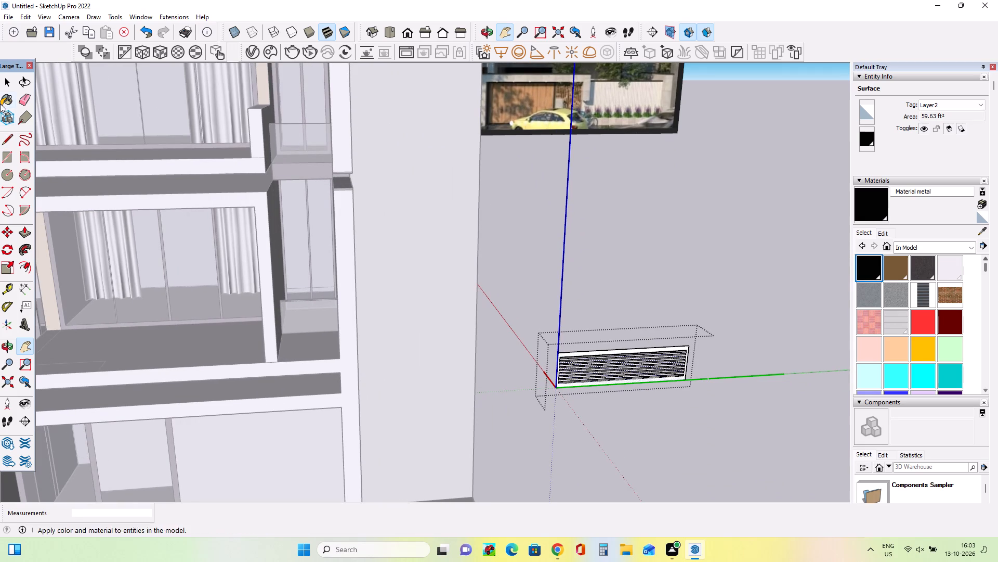
left_click(6, 85)
left_click(586, 369)
scroll(628, 360, "up", 2)
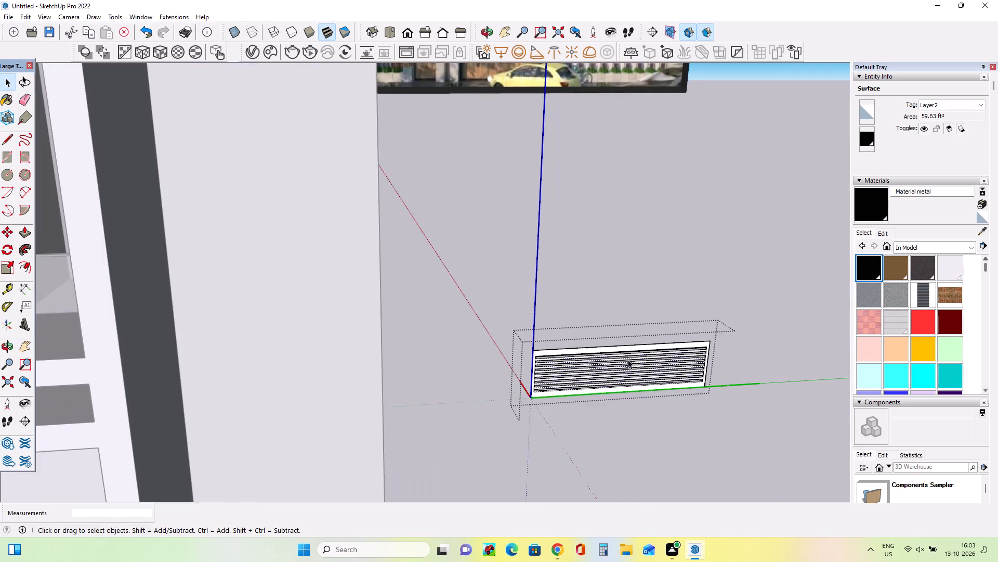
scroll(628, 360, "up", 4)
right_click(674, 341)
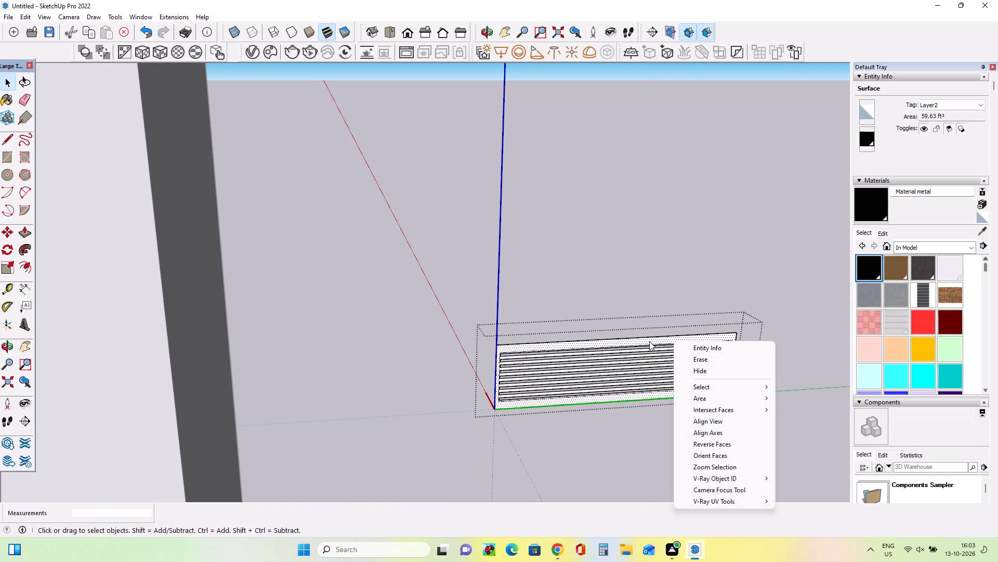
left_click(649, 341)
left_click(872, 205)
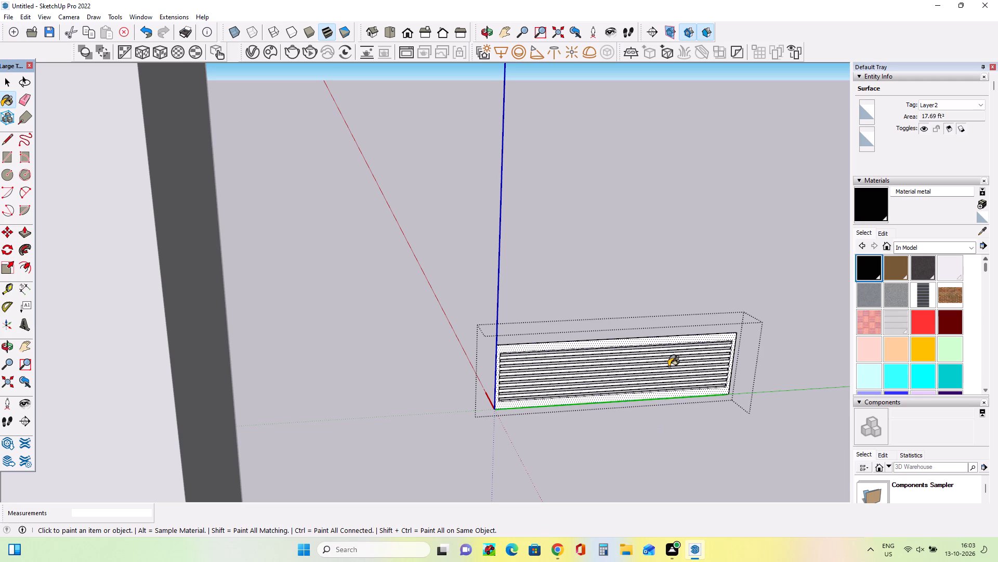
left_click(663, 342)
Paint the Air Grill's white louvre slats with Material metal and close the component.
scroll(661, 359, "up", 9)
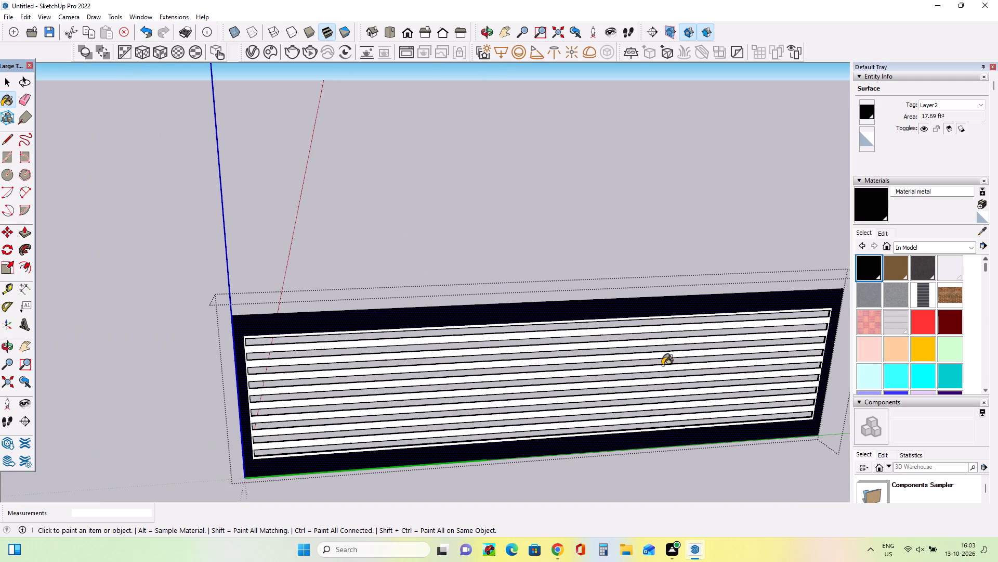
left_click(684, 329)
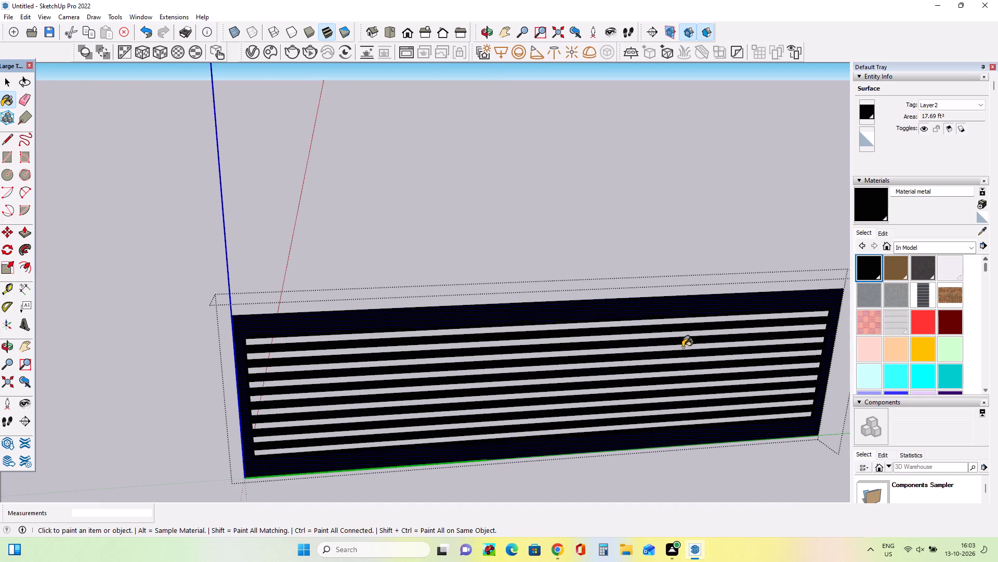
scroll(705, 373, "down", 18)
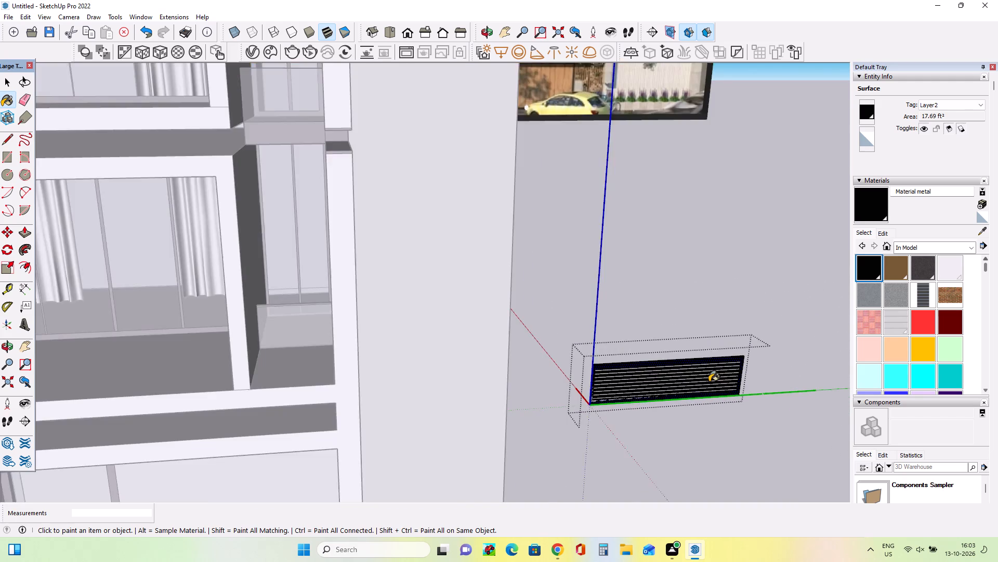
scroll(709, 382, "down", 7)
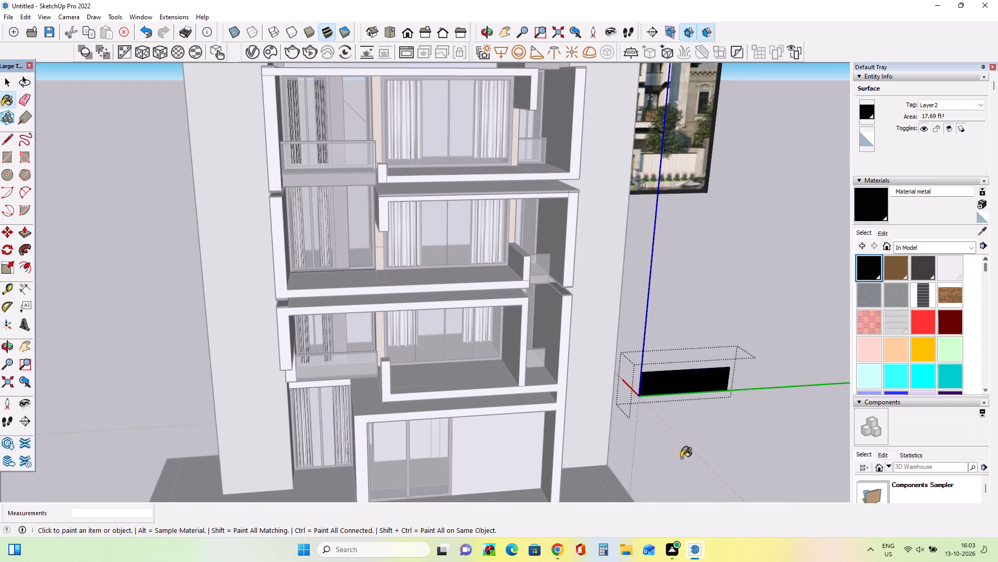
left_click_drag(680, 453, 678, 415)
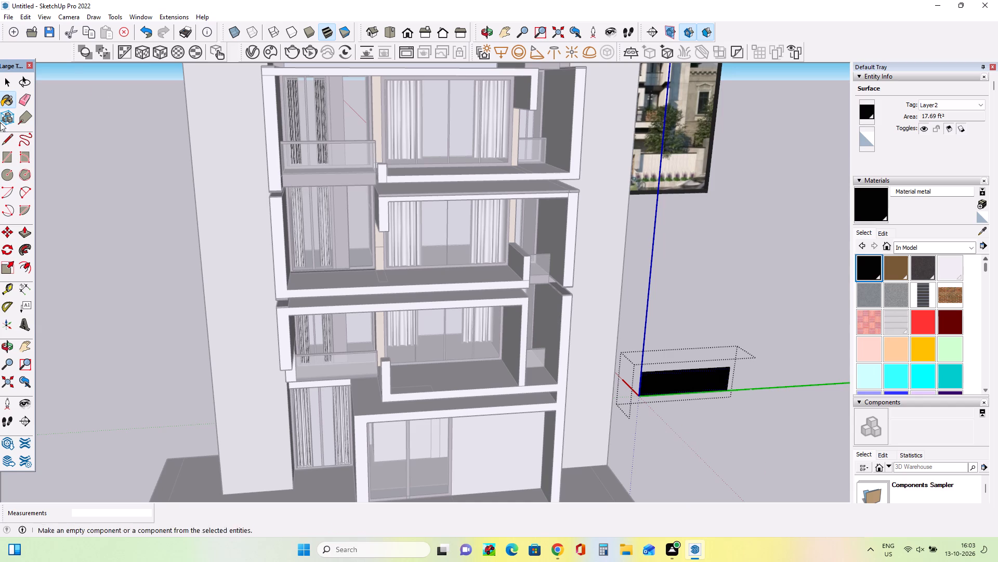
left_click(15, 82)
left_click(108, 135)
left_click(126, 150)
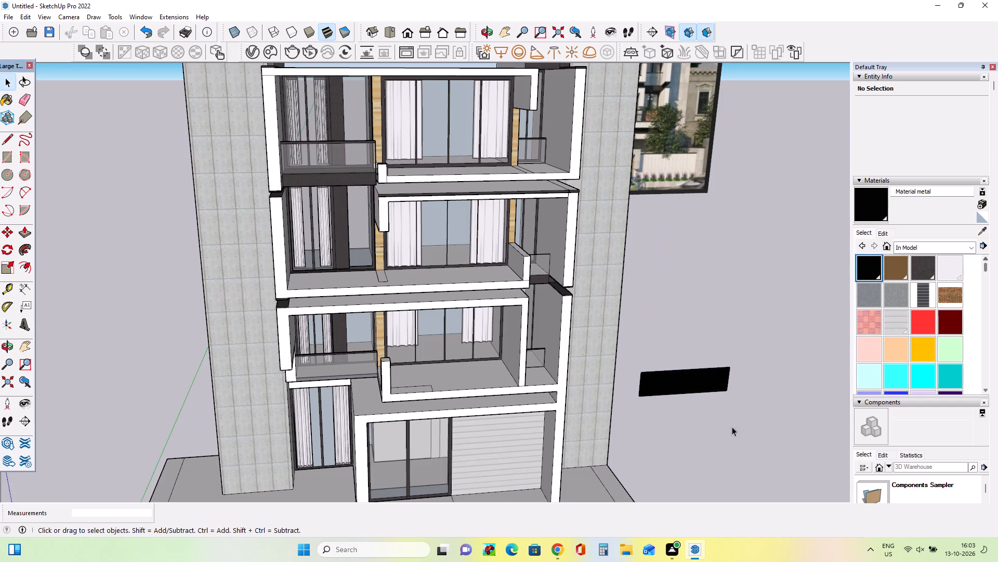
Move the Air Grill by its lower corner onto the front edge of the balcony just above the ground floor.
left_click(764, 384)
left_click(748, 347)
left_click(720, 384)
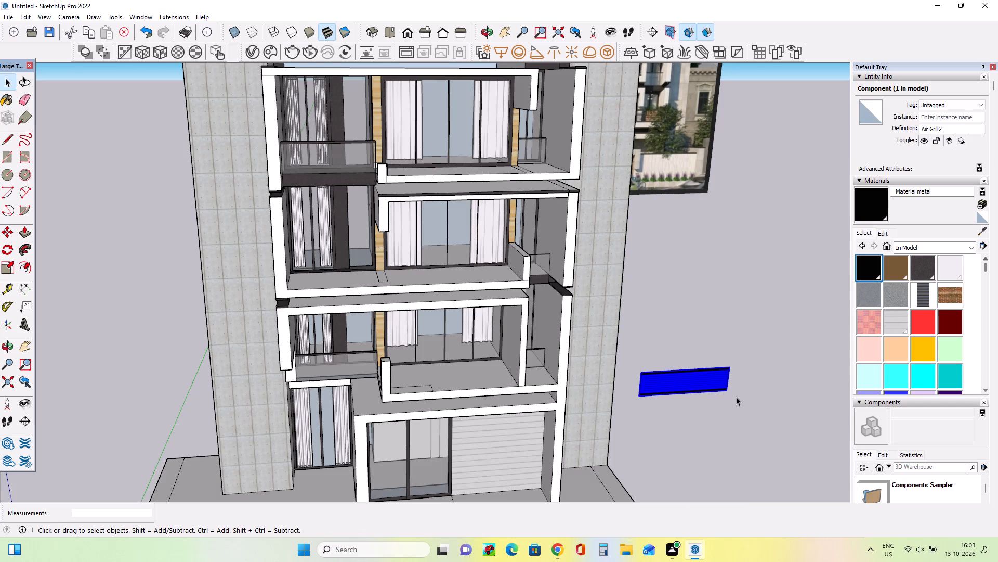
left_click(9, 237)
left_click(636, 401)
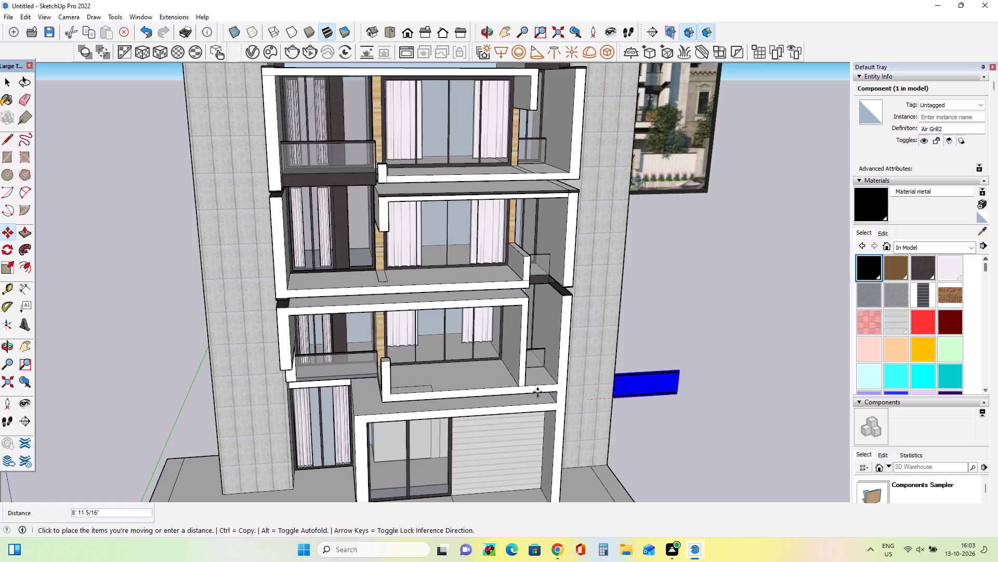
left_click(391, 397)
Scale the Air Grill along the green axis by about 0.94 so its end meets the white balcony side wall.
middle_click_drag(517, 392, 484, 375)
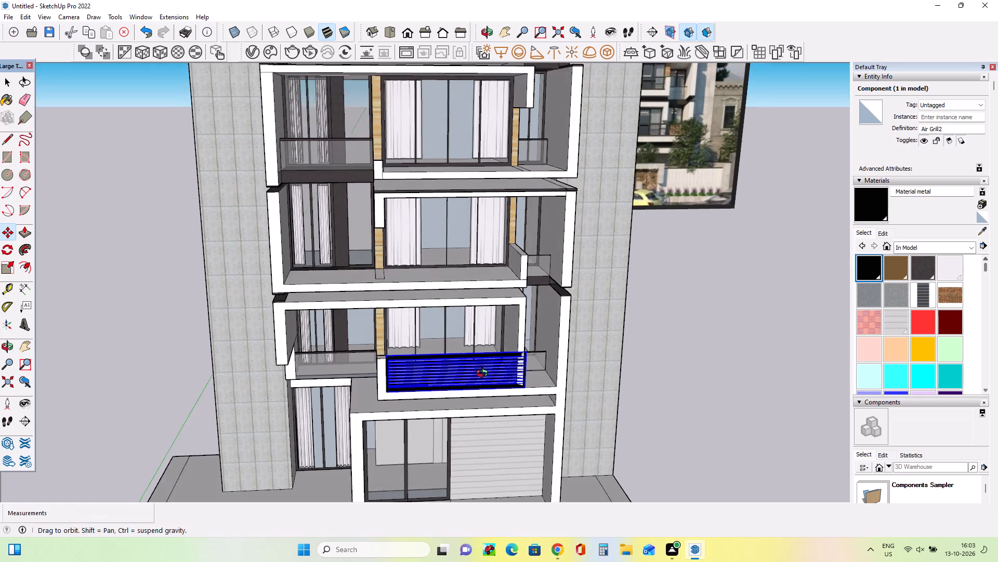
middle_click_drag(484, 375, 439, 356)
scroll(445, 364, "up", 3)
scroll(481, 438, "up", 9)
middle_click_drag(600, 386, 594, 386)
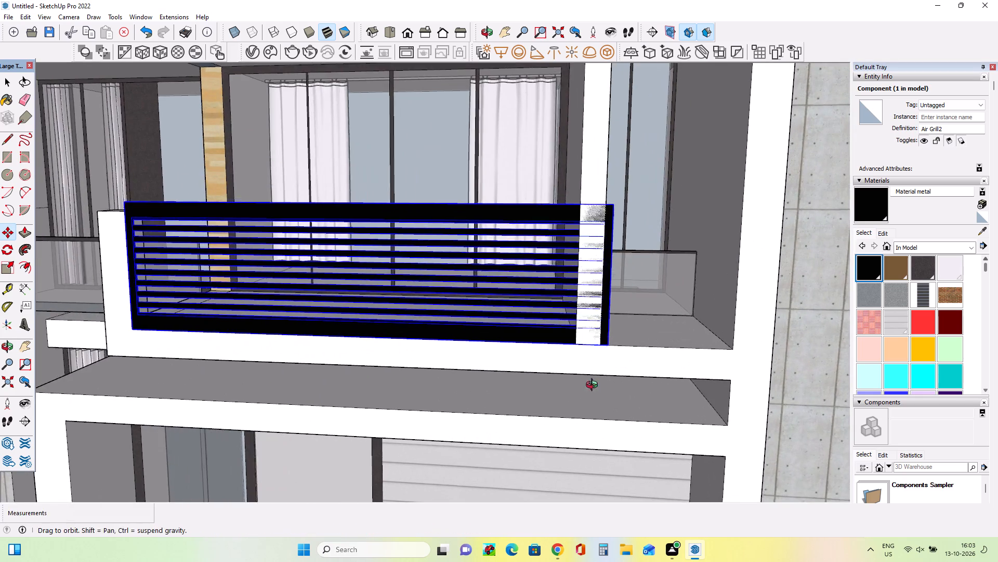
middle_click_drag(594, 386, 493, 399)
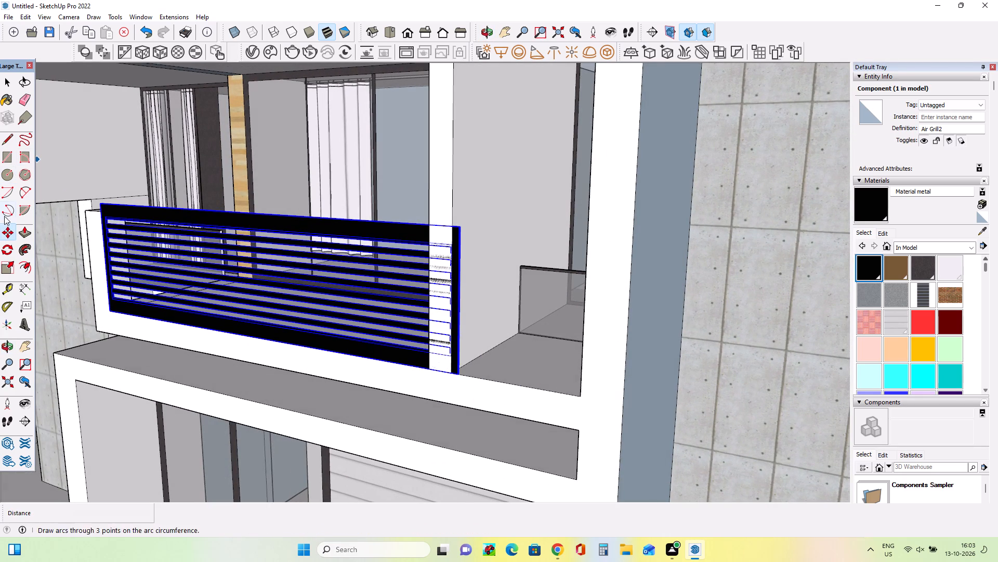
left_click(9, 232)
left_click(6, 266)
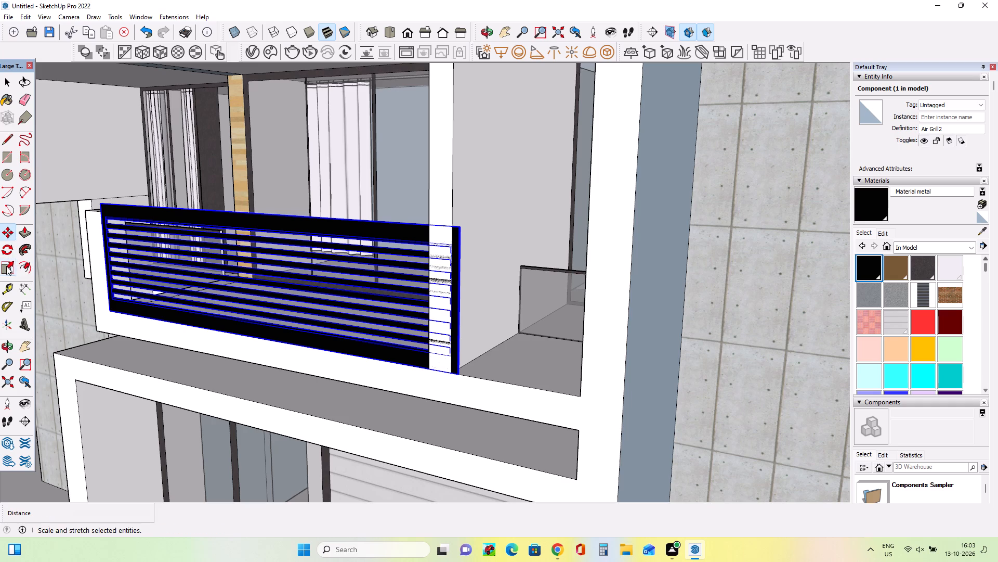
scroll(462, 301, "up", 9)
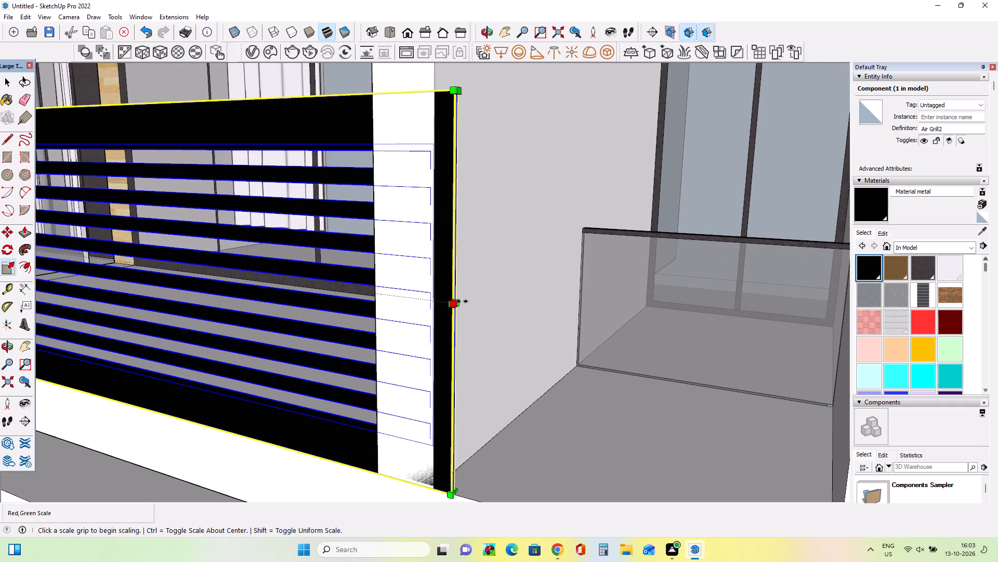
left_click(457, 302)
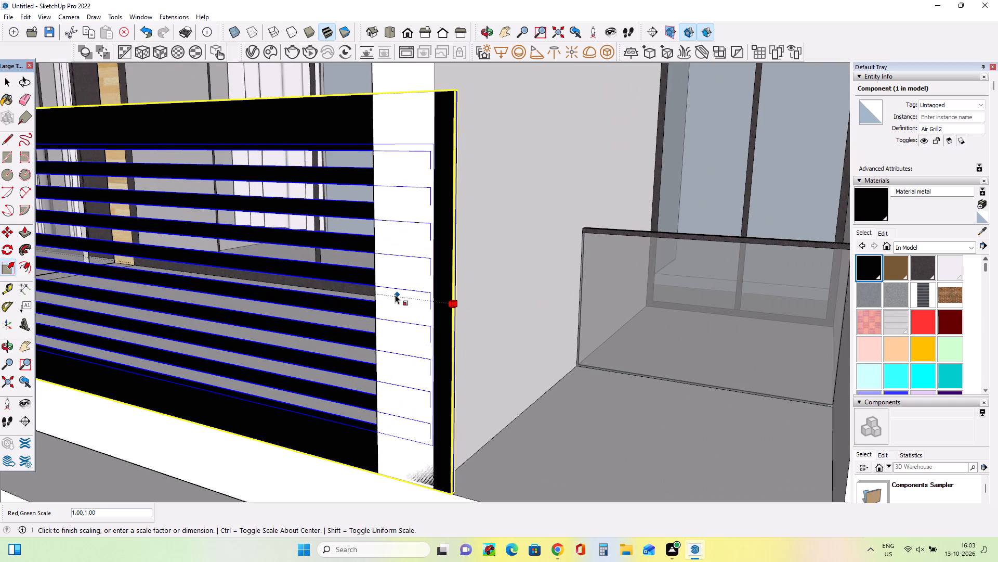
key("Escape")
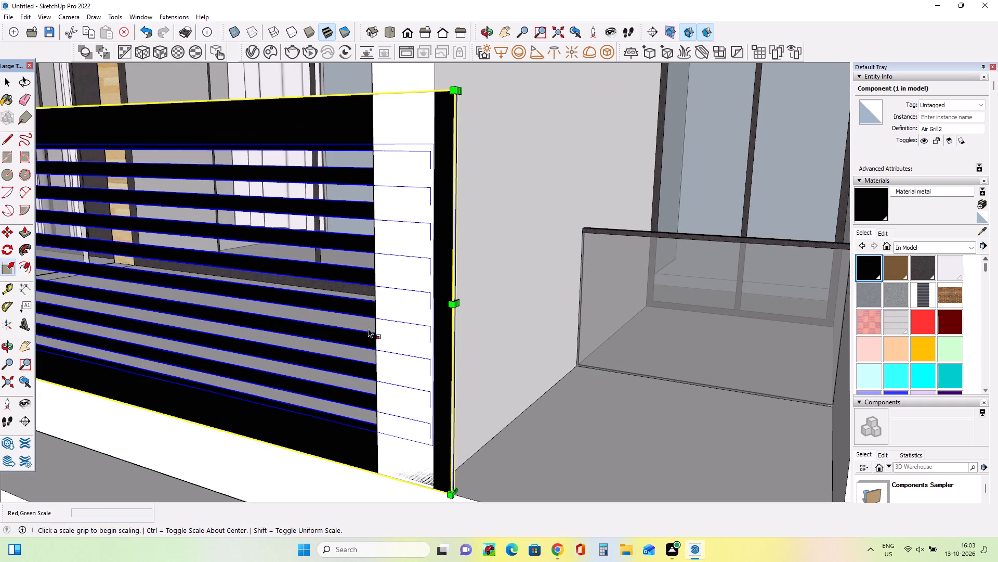
scroll(458, 290, "up", 11)
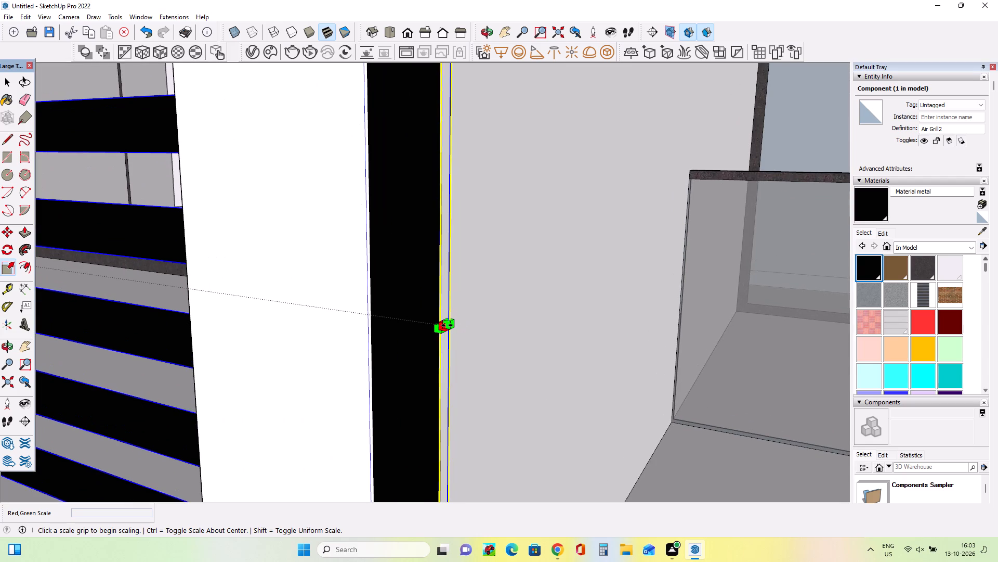
left_click(447, 325)
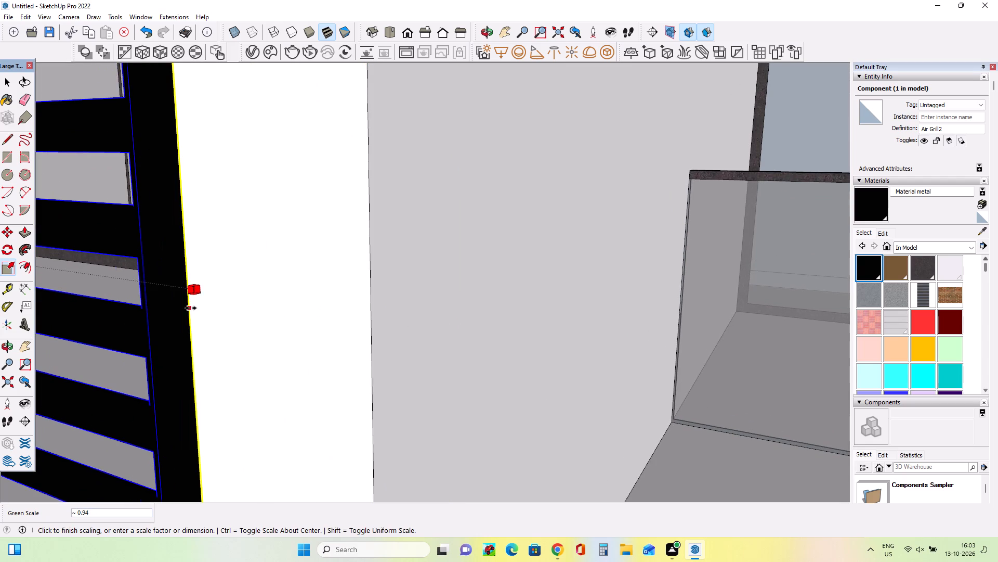
left_click(193, 309)
Open the Air Grill component on the balcony for editing.
middle_click_drag(323, 303, 452, 297)
scroll(451, 297, "down", 4)
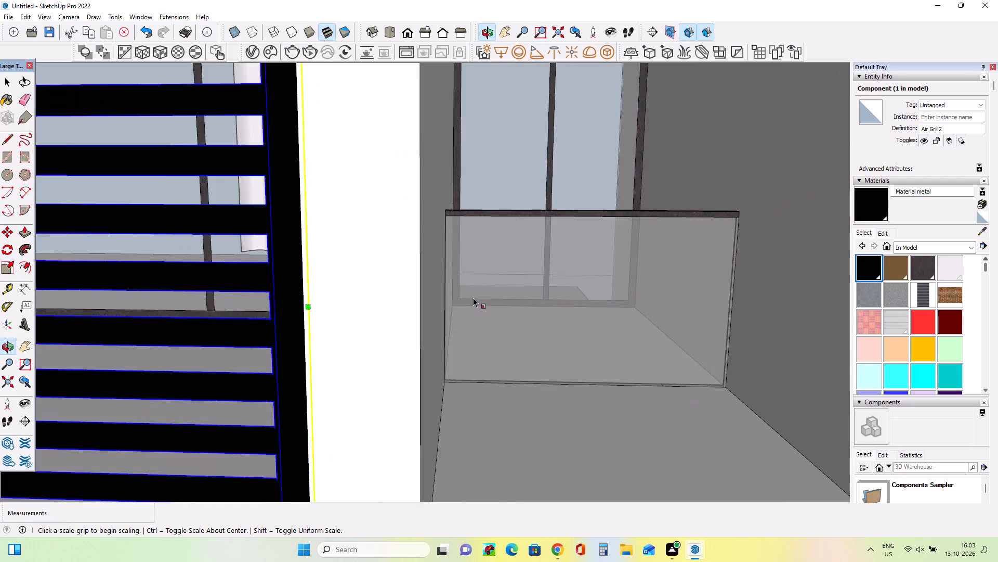
scroll(474, 298, "down", 8)
scroll(526, 314, "down", 4)
scroll(570, 329, "down", 8)
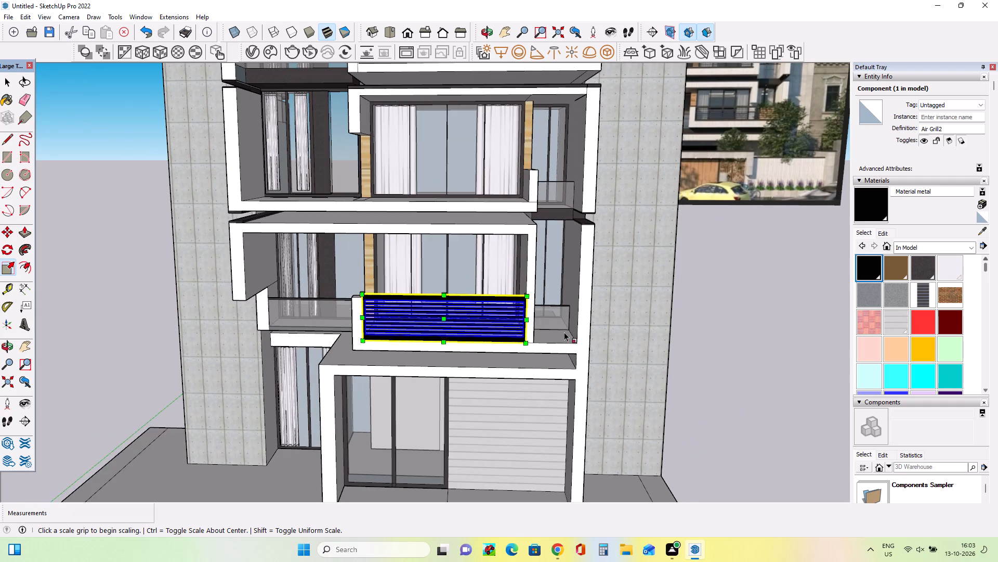
scroll(564, 332, "down", 4)
middle_click_drag(475, 341, 491, 363)
scroll(489, 313, "up", 8)
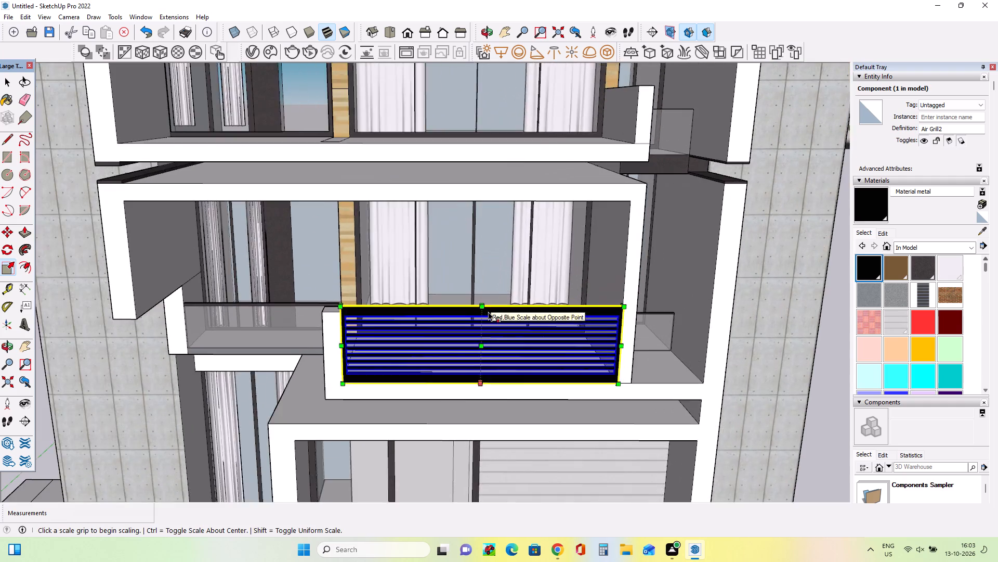
scroll(488, 312, "up", 14)
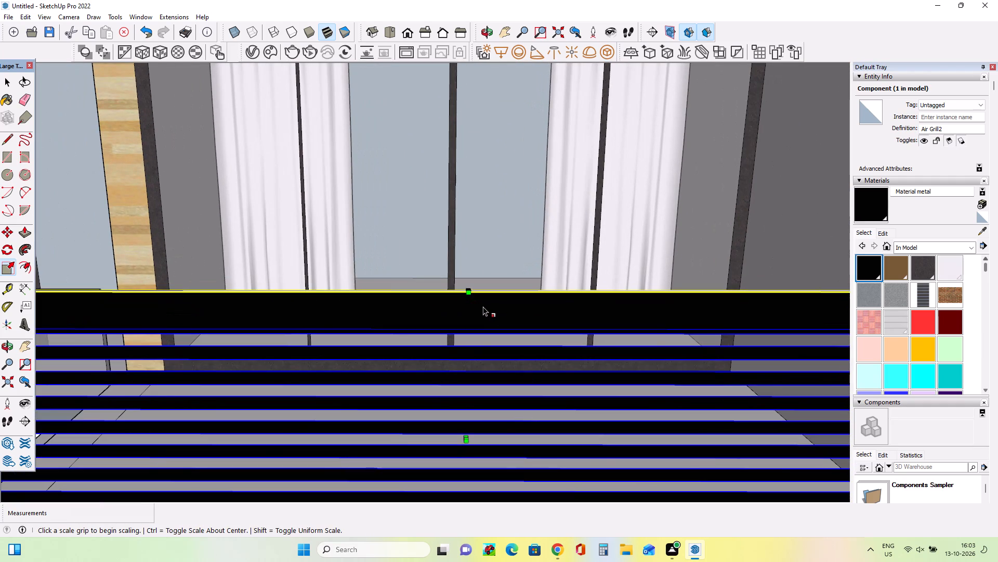
right_click(483, 306)
right_click(483, 306)
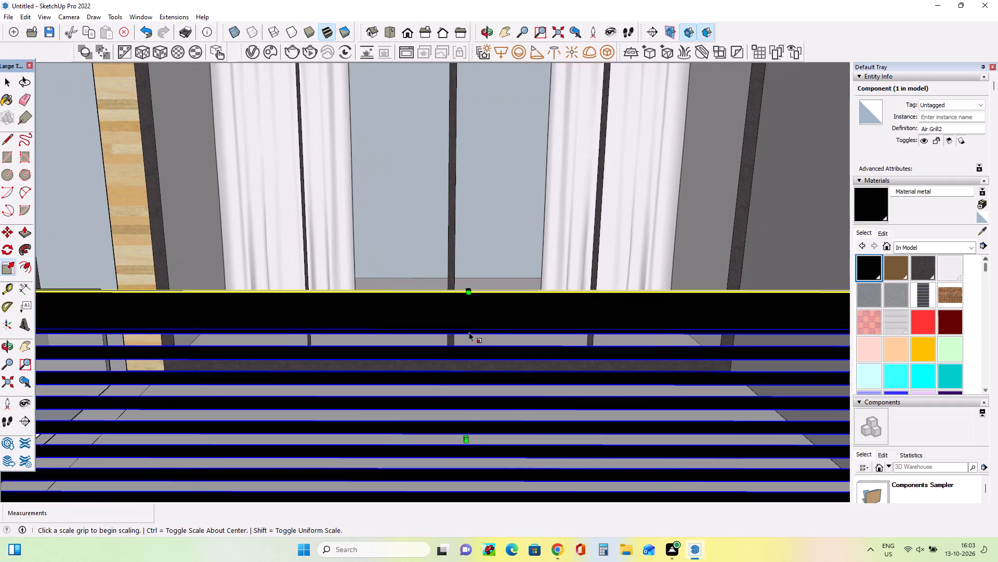
right_click(468, 322)
right_click(468, 322)
right_click(468, 324)
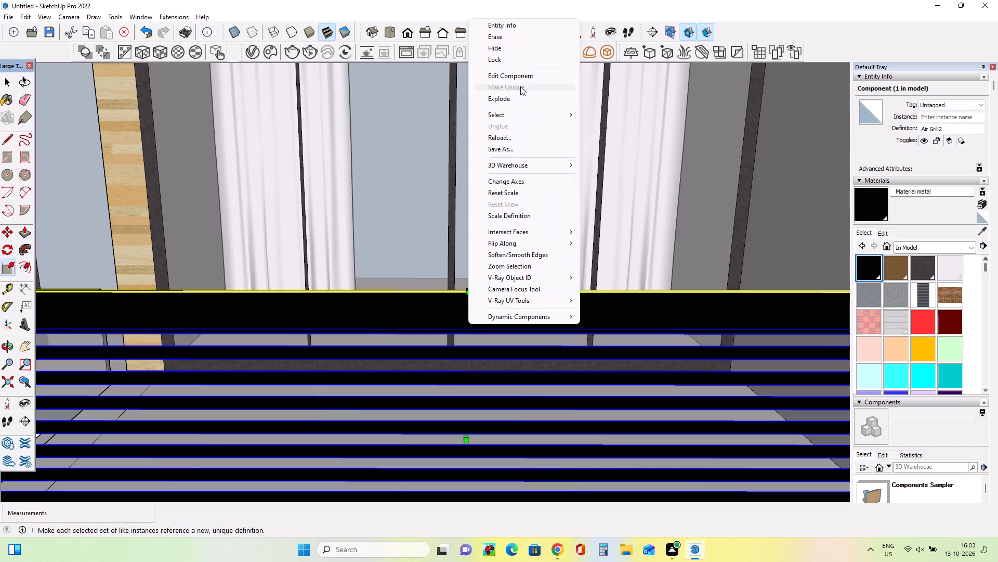
left_click(523, 72)
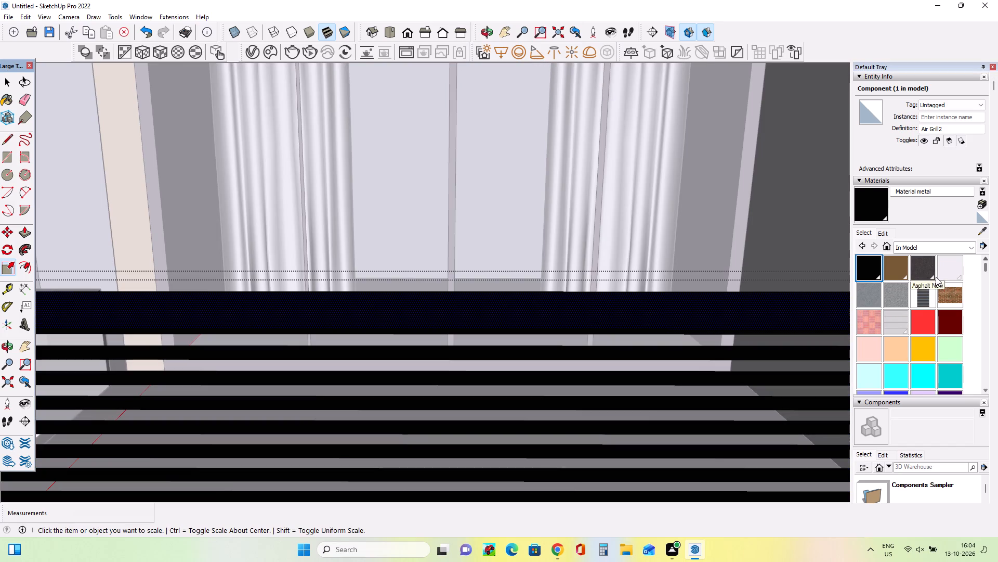
Paint the Air Grill's frame and all its louvre slats with Asphalt New and close the component.
left_click(923, 272)
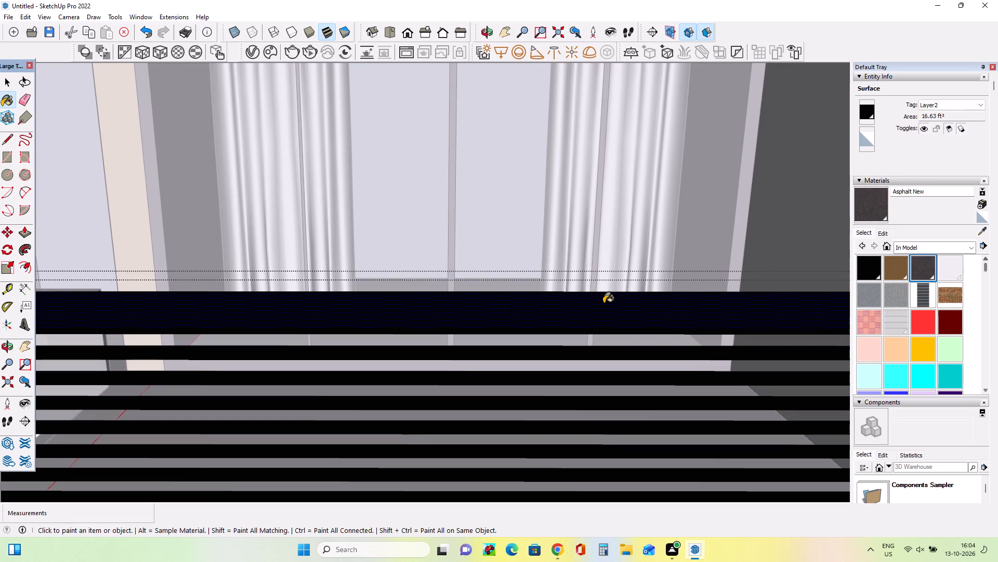
left_click(601, 303)
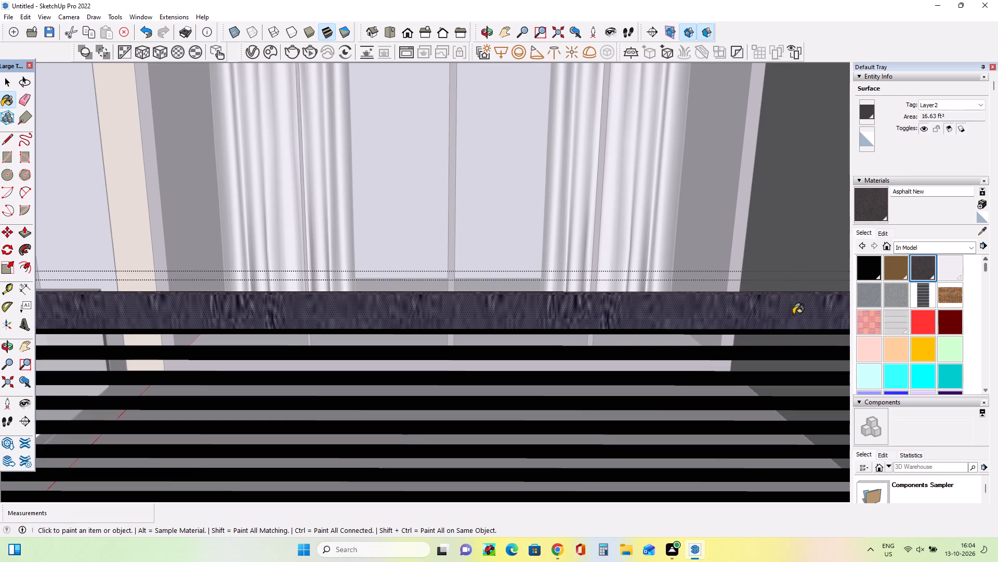
left_click(721, 352)
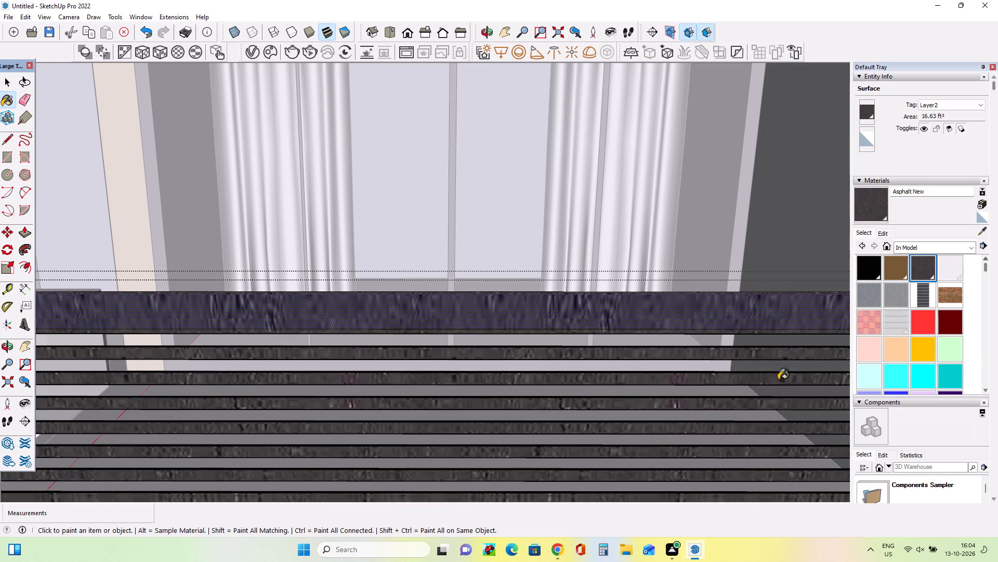
scroll(527, 379, "down", 3)
scroll(527, 379, "up", 1)
scroll(527, 379, "down", 17)
scroll(528, 380, "down", 4)
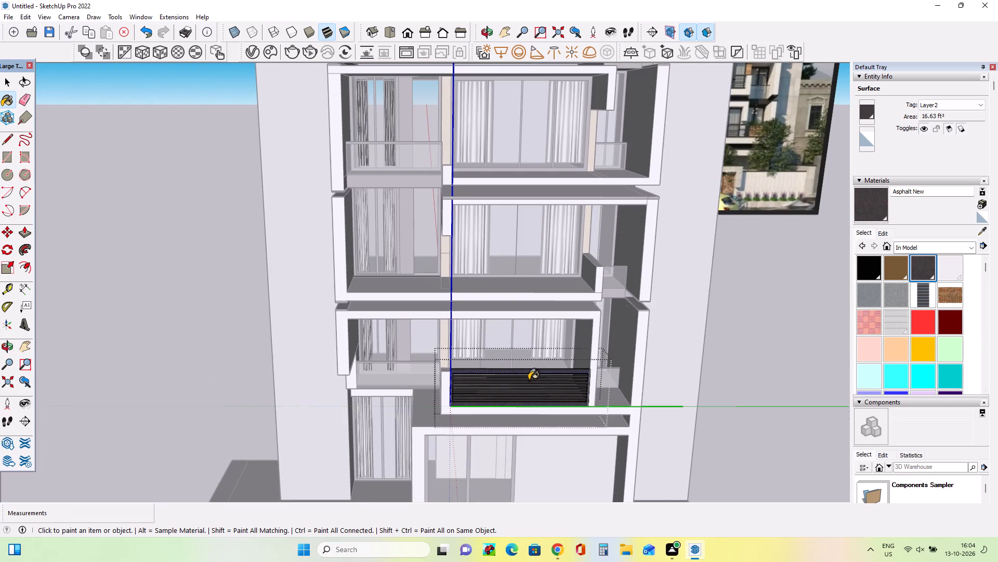
left_click(12, 81)
double_click(163, 209)
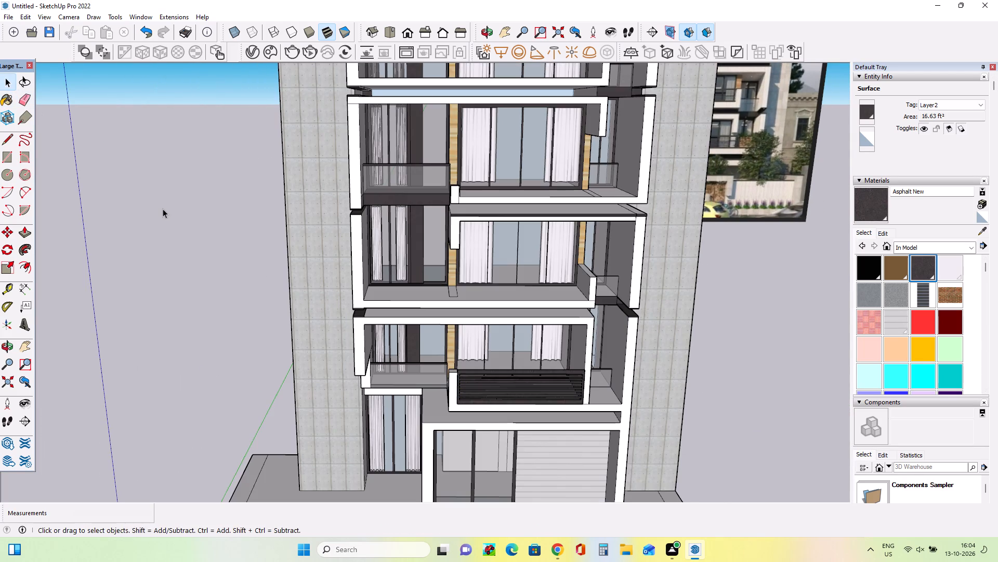
Copy the Air Grill from the first-floor balcony straight up about 24' 2 13/16" to the third-floor balcony.
middle_click_drag(584, 416, 588, 344)
scroll(590, 346, "down", 3)
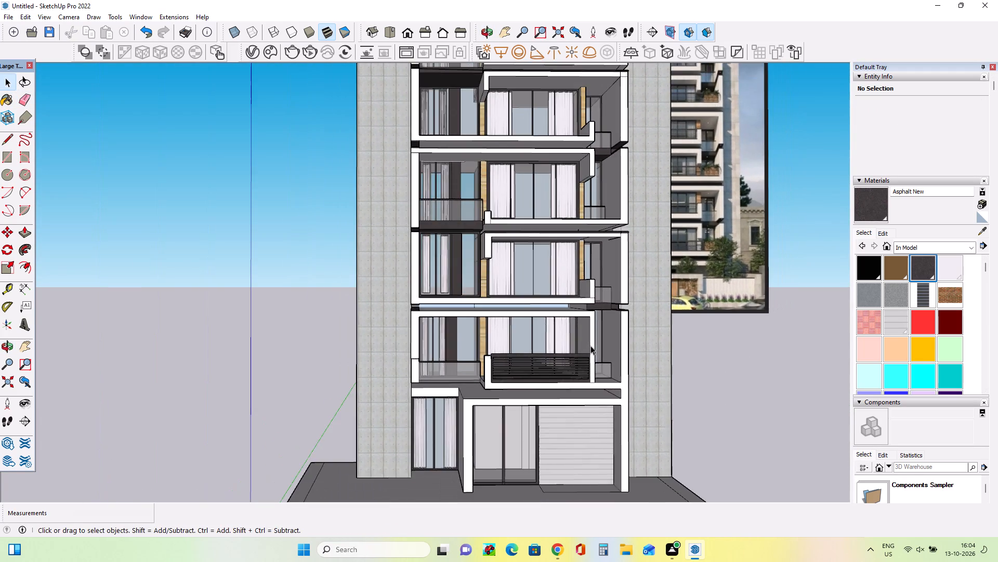
scroll(590, 346, "down", 4)
scroll(612, 363, "up", 1)
middle_click_drag(612, 363, 602, 365)
scroll(553, 352, "up", 4)
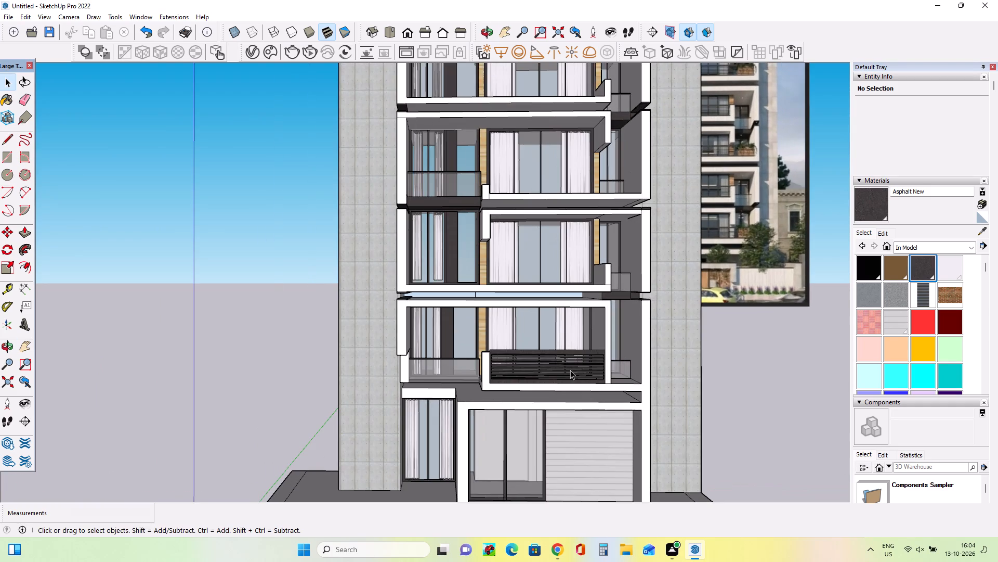
middle_click_drag(570, 370, 579, 379)
left_click(566, 365)
middle_click_drag(597, 377, 603, 385)
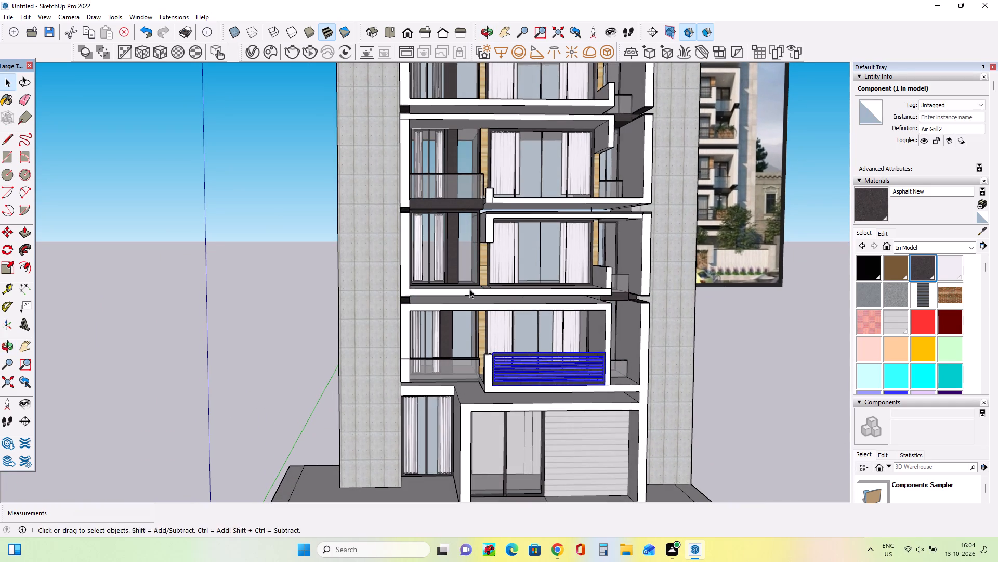
left_click(5, 229)
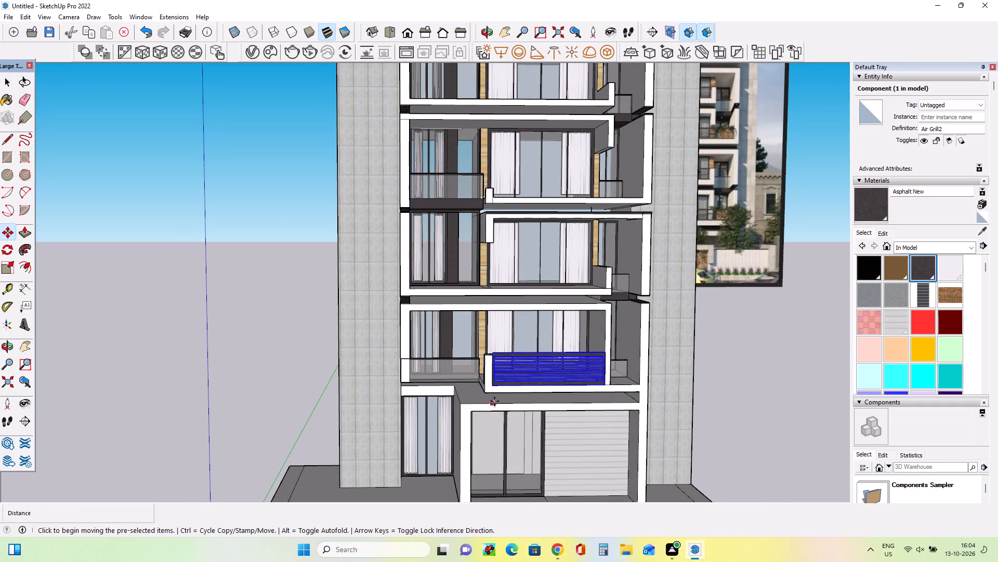
left_click(496, 386)
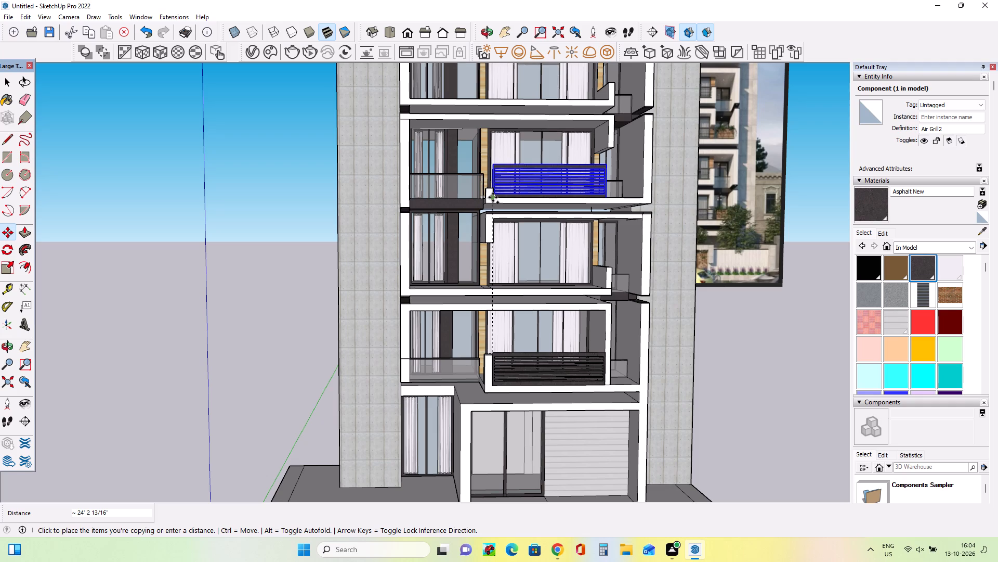
left_click(493, 197)
Scale the third-floor Air Grill copy along the green axis by about 1.31 so it reaches the white side wall.
middle_click_drag(549, 213, 549, 214)
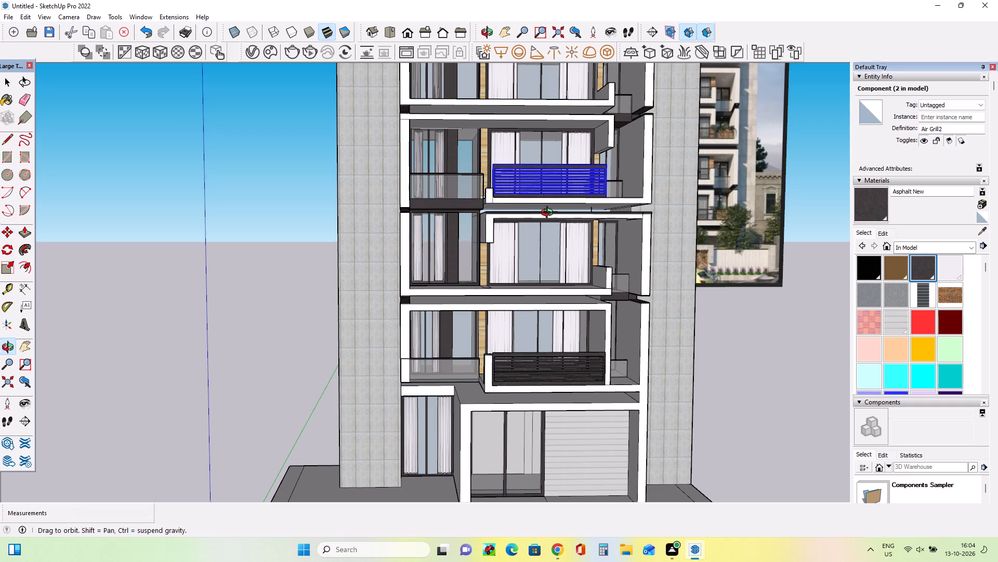
middle_click_drag(549, 214, 514, 314)
scroll(516, 288, "down", 3)
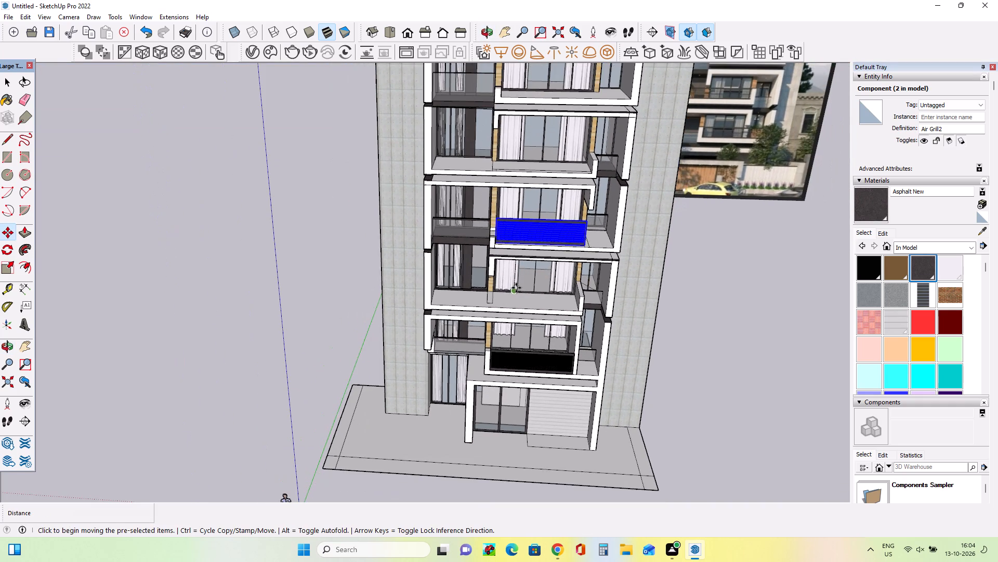
scroll(516, 288, "down", 3)
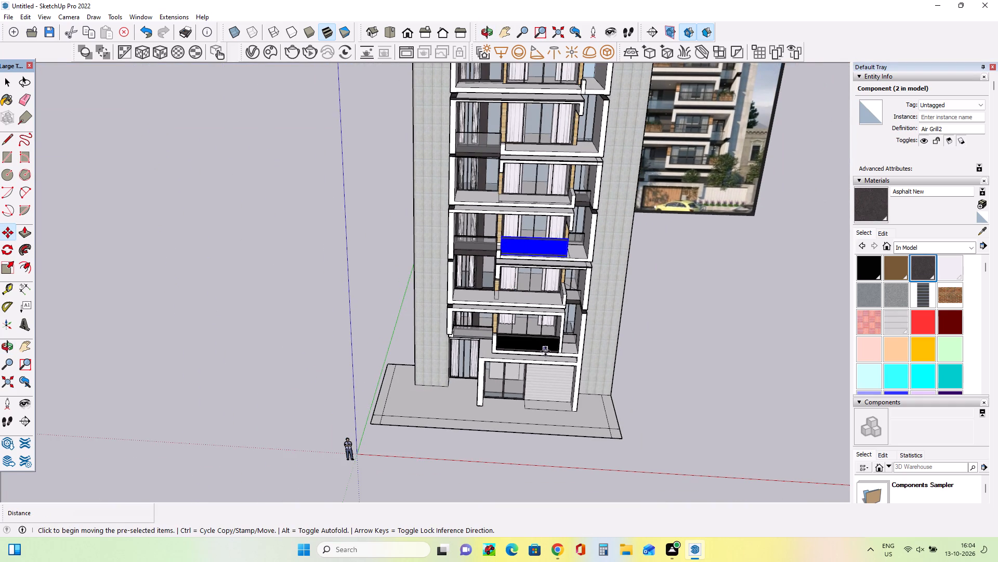
scroll(545, 351, "up", 2)
scroll(545, 351, "down", 1)
scroll(572, 229, "up", 1)
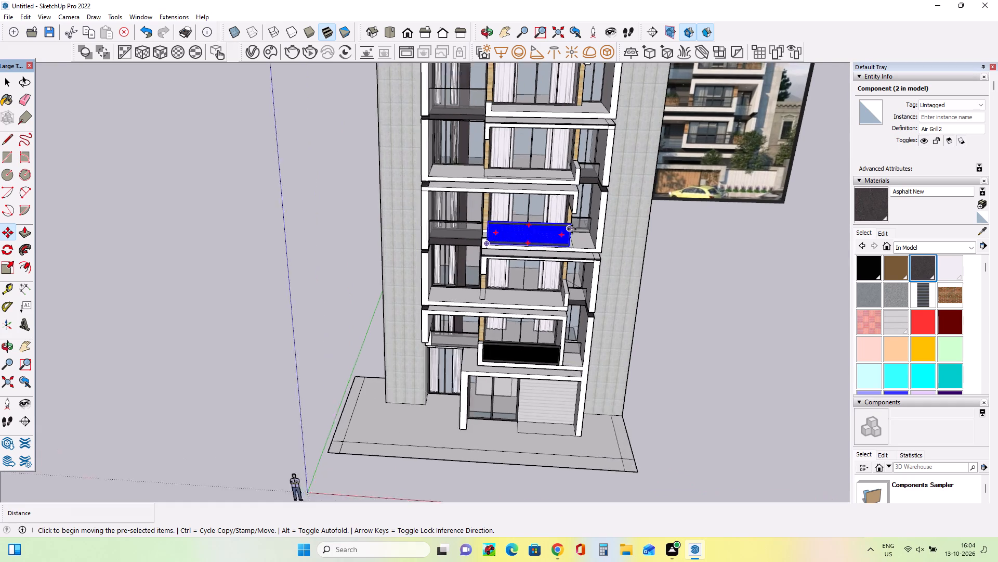
scroll(572, 229, "up", 3)
middle_click_drag(582, 257, 425, 267)
scroll(515, 279, "up", 3)
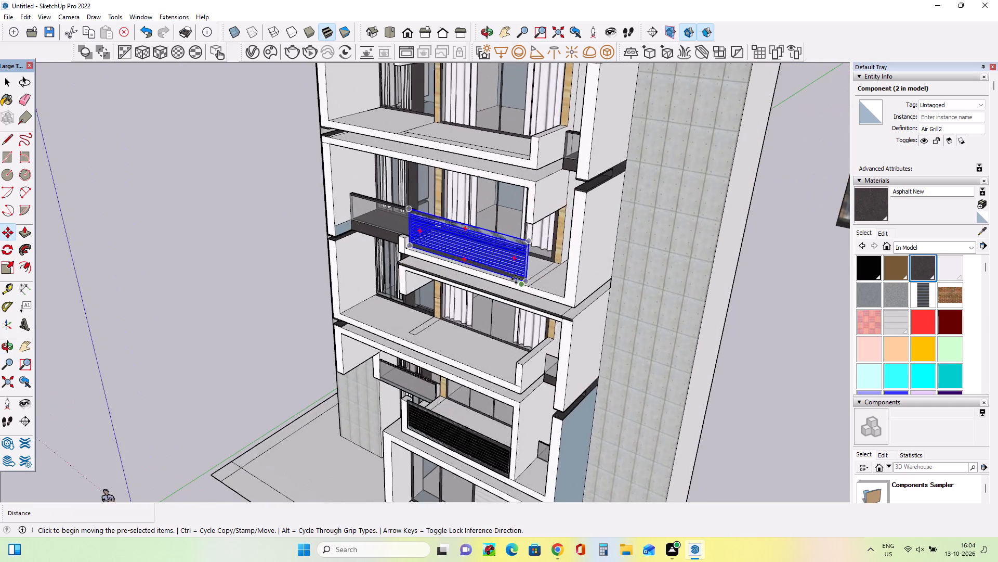
scroll(521, 283, "up", 4)
middle_click_drag(544, 289, 518, 290)
middle_click(498, 292)
middle_click(493, 293)
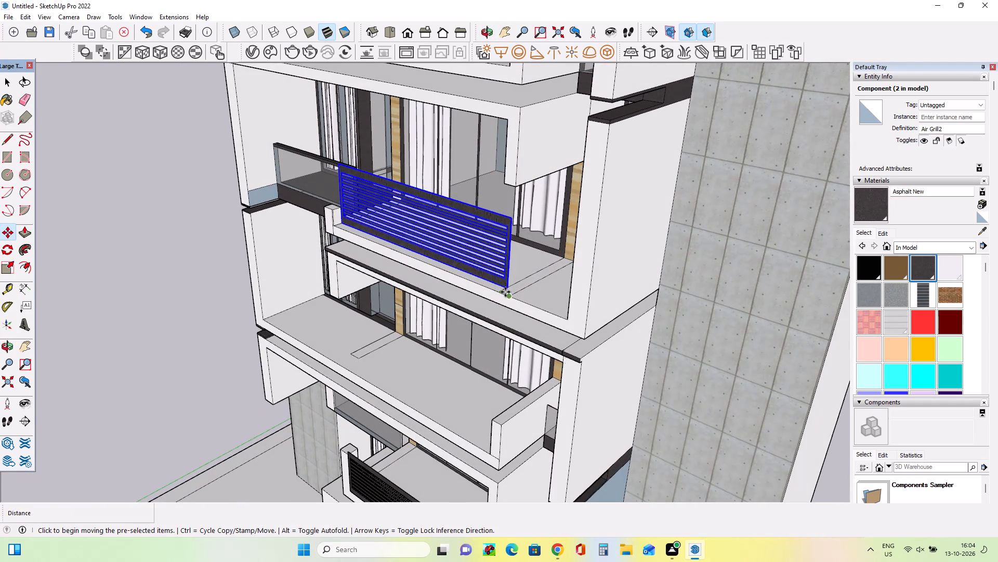
scroll(505, 268, "up", 3)
left_click(1, 266)
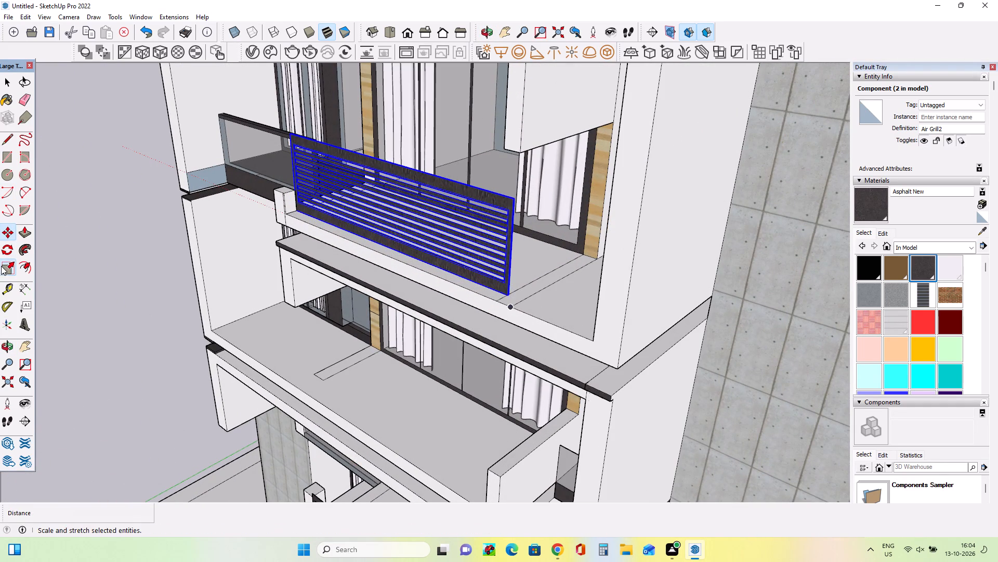
scroll(499, 259, "up", 10)
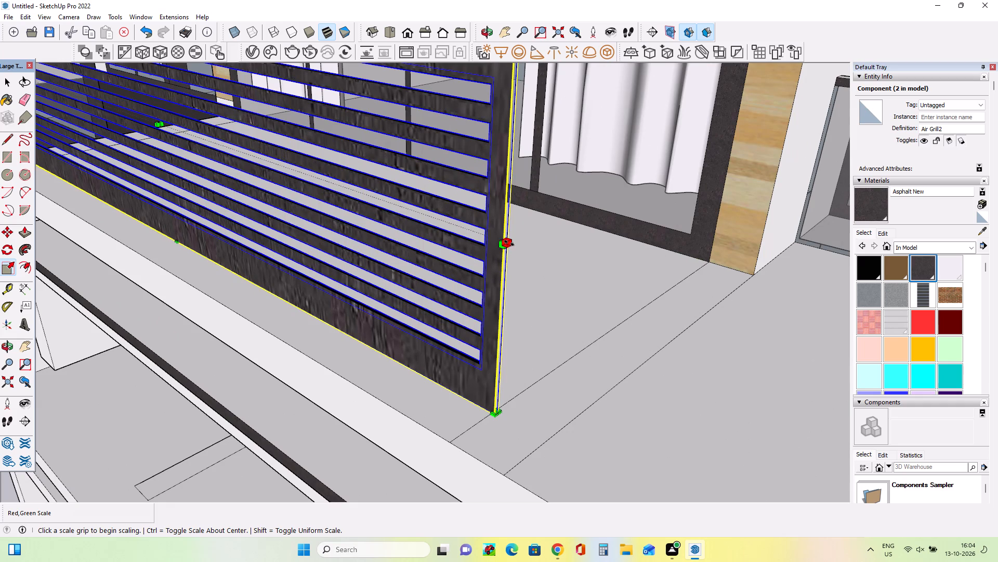
left_click(511, 242)
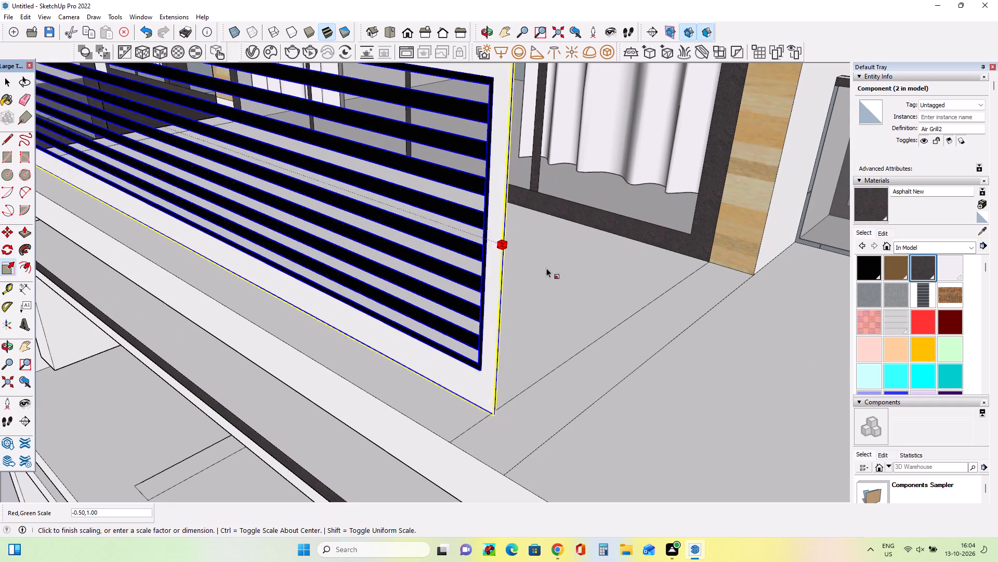
key("Escape")
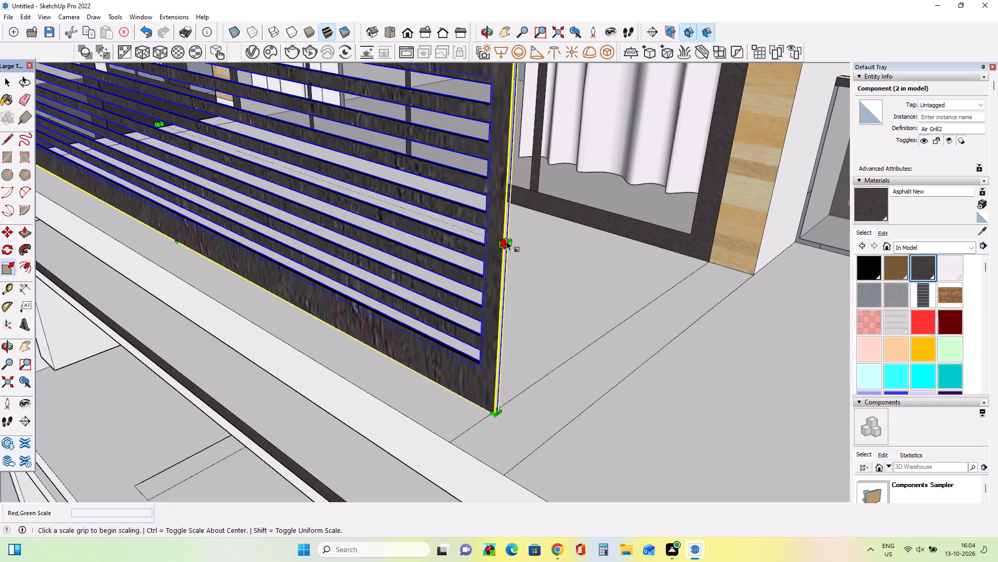
scroll(497, 229, "up", 8)
left_click(500, 241)
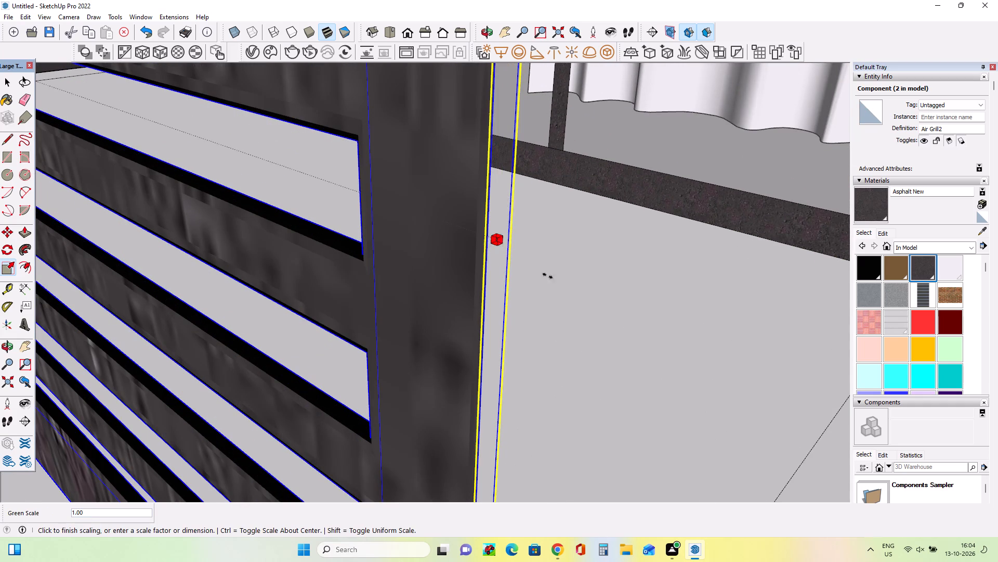
scroll(587, 289, "down", 20)
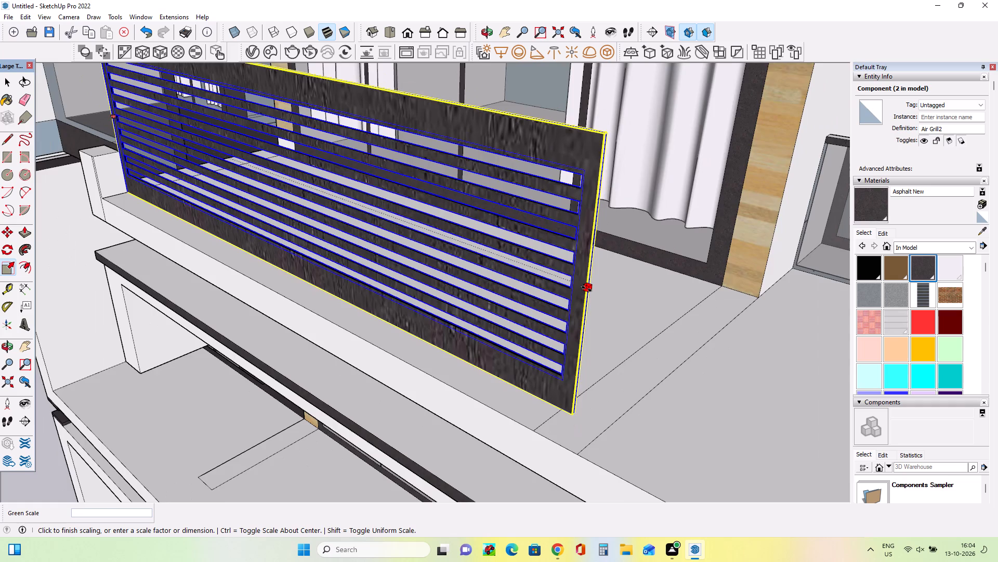
scroll(587, 289, "down", 8)
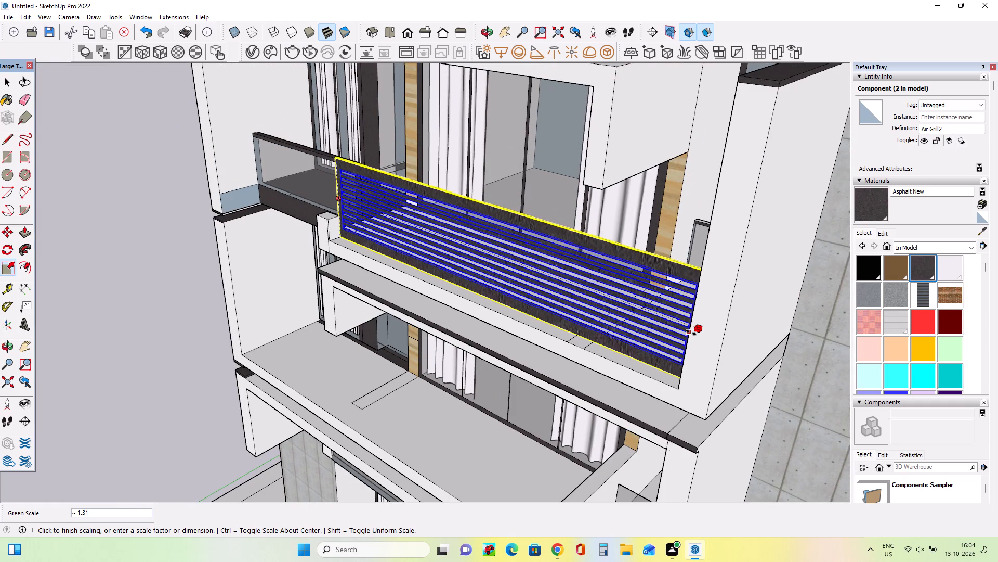
left_click(691, 333)
Move the third-floor Air Grill by its lower corner about 8 3/4" onto the balcony's front edge beside the low white upstand.
middle_click_drag(431, 322, 536, 321)
scroll(371, 234, "up", 3)
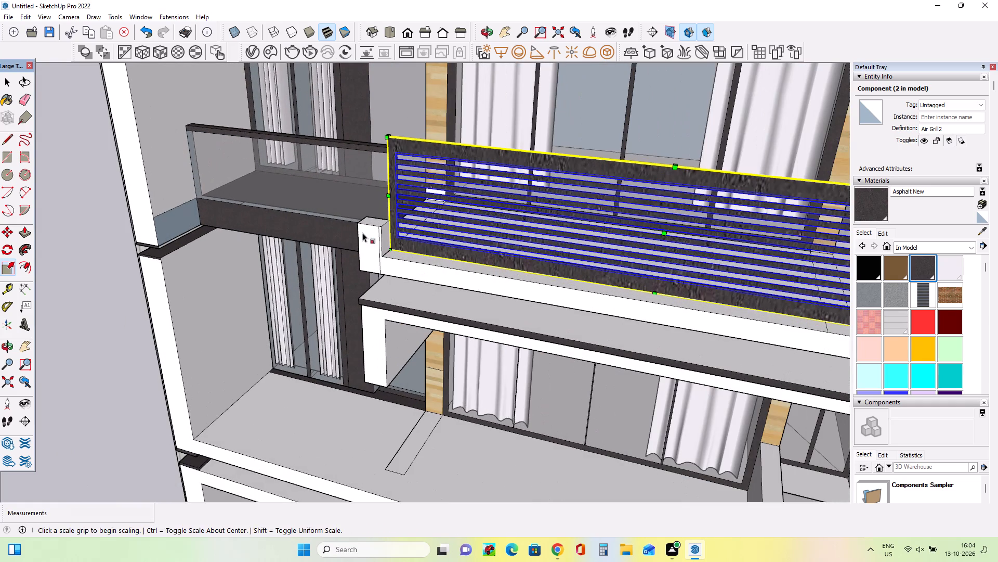
left_click(5, 226)
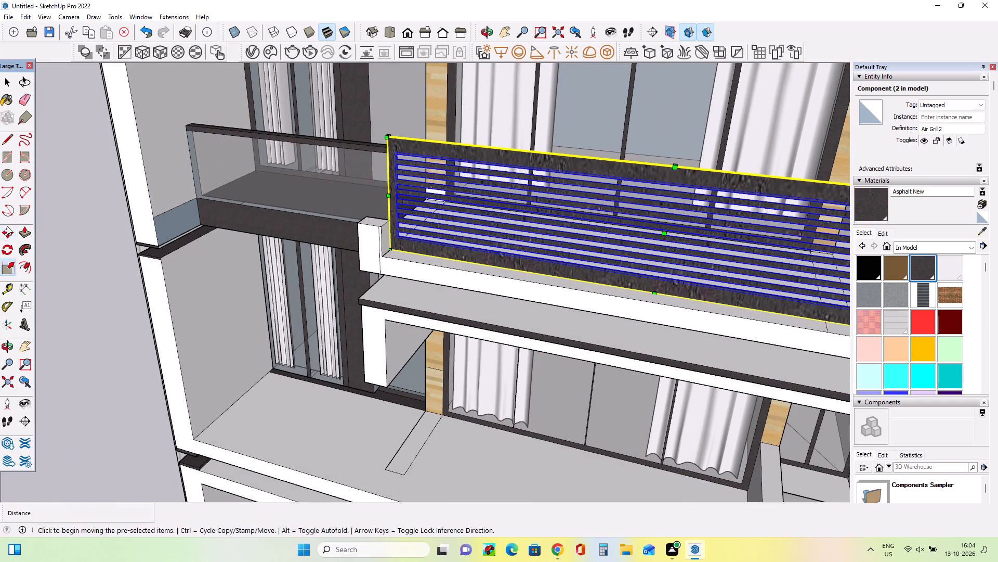
left_click(392, 248)
left_click(386, 254)
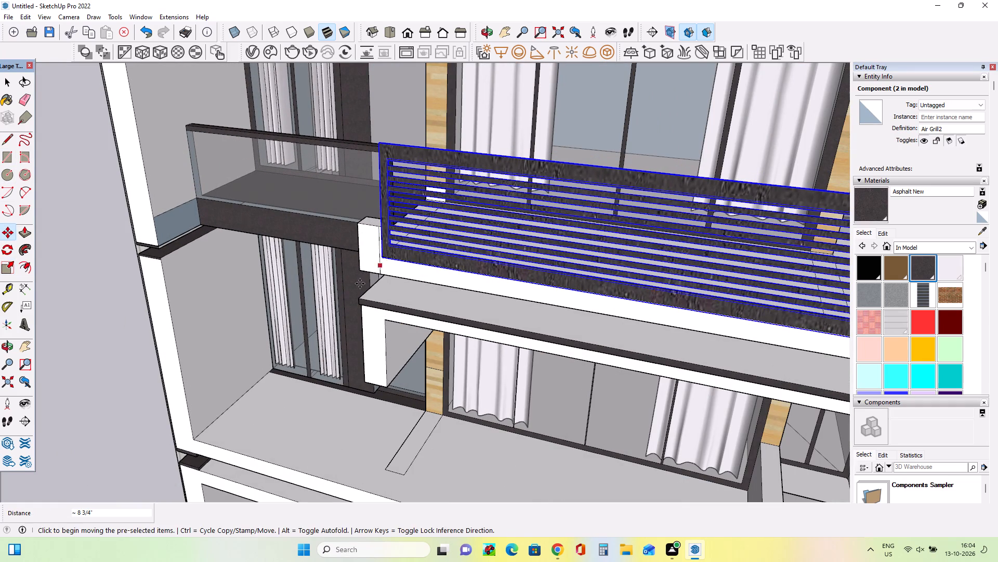
Copy the third-floor Air Grill by its lower corner about 15' 9 3/4" to the front corner of the second-floor balcony.
middle_click_drag(320, 302, 375, 295)
scroll(377, 294, "down", 7)
middle_click_drag(555, 320, 563, 300)
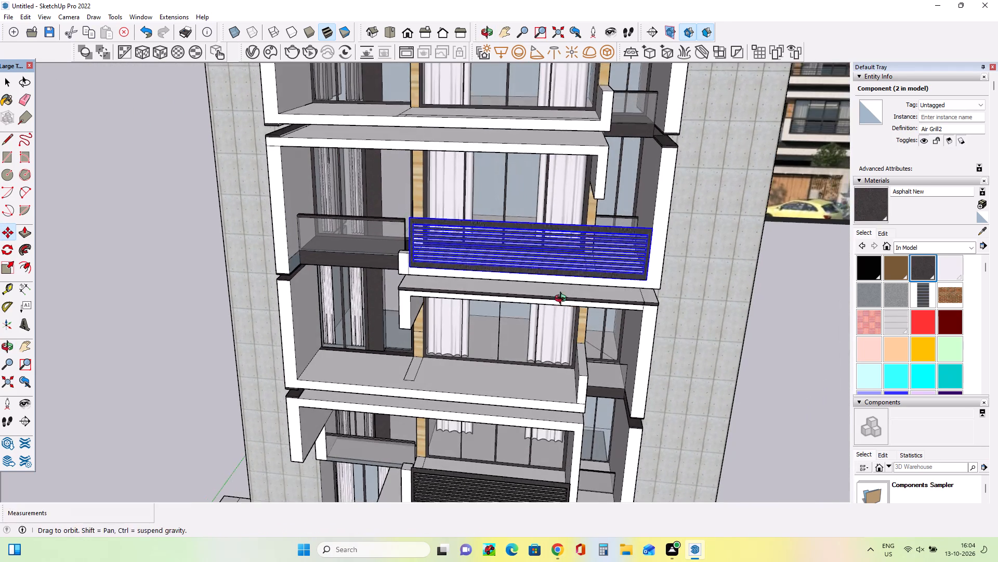
middle_click_drag(563, 300, 563, 298)
left_click(408, 266)
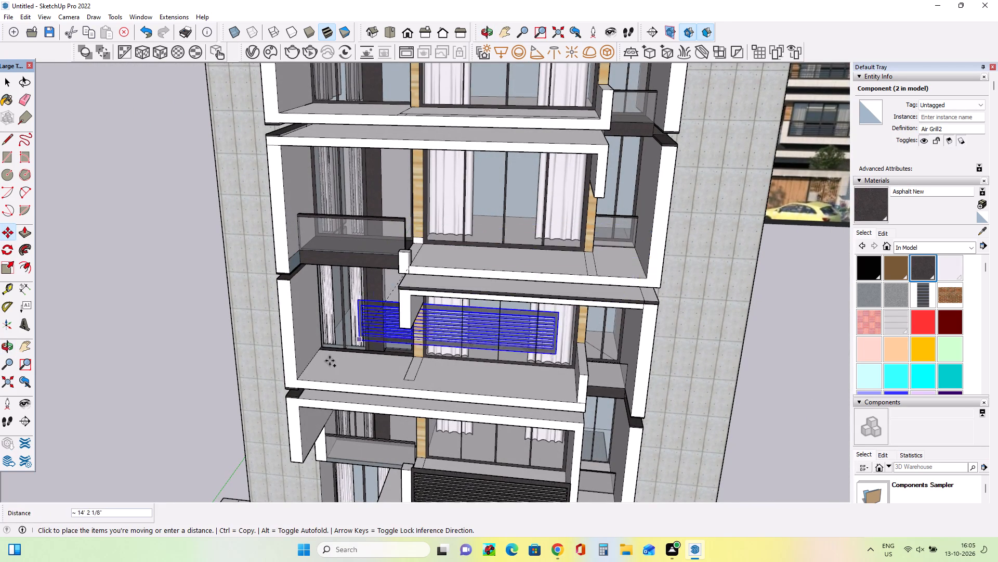
left_click(301, 379)
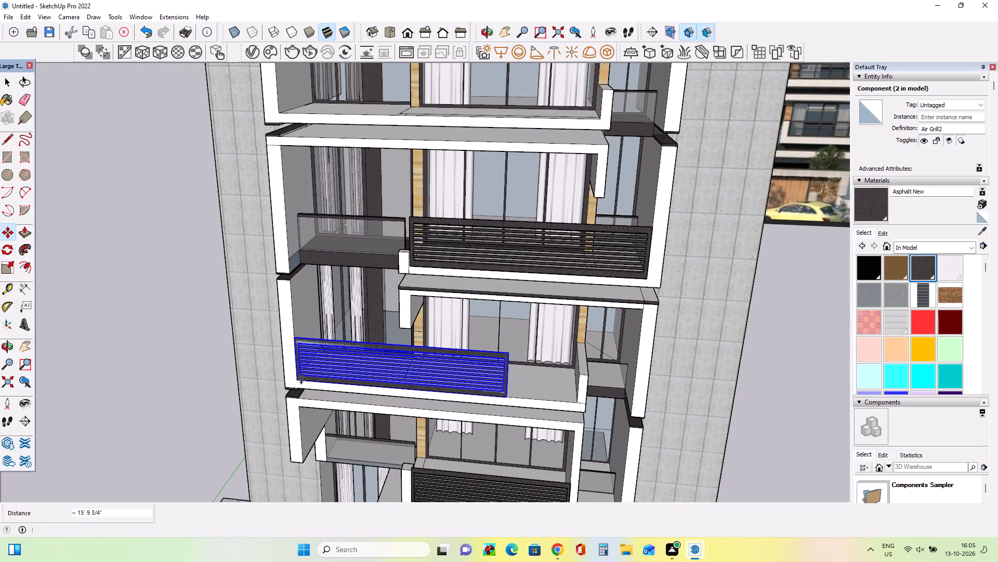
Copy the second-floor Air Grill up about 24' 9 1/4" to the front edge of the fourth-floor balcony.
left_click(301, 379)
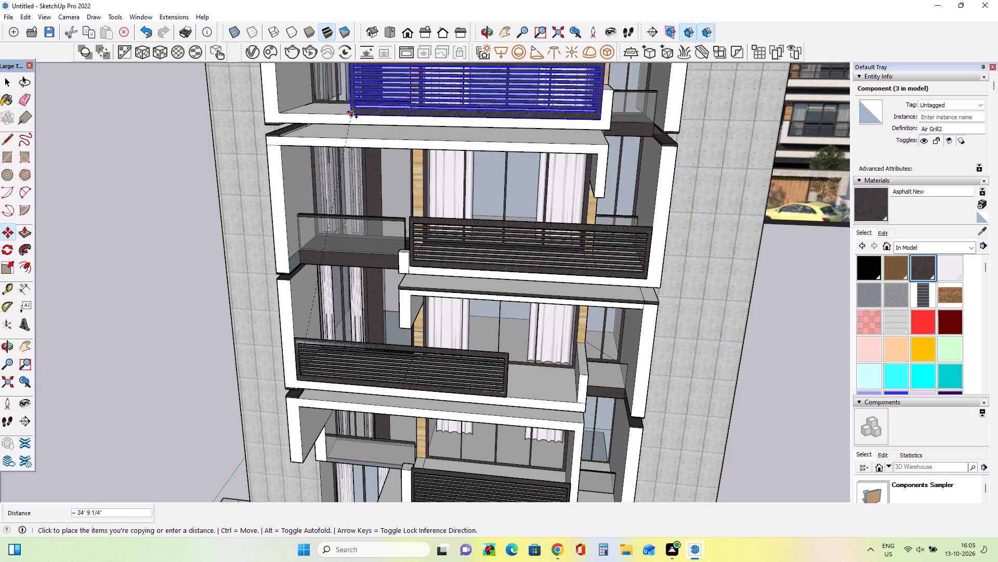
left_click(351, 112)
Scale the second-floor Air Grill along the green axis by about 1.32 so it reaches the white upstand at the balcony's end.
middle_click(397, 344)
middle_click_drag(397, 344, 401, 332)
middle_click_drag(541, 340, 495, 344)
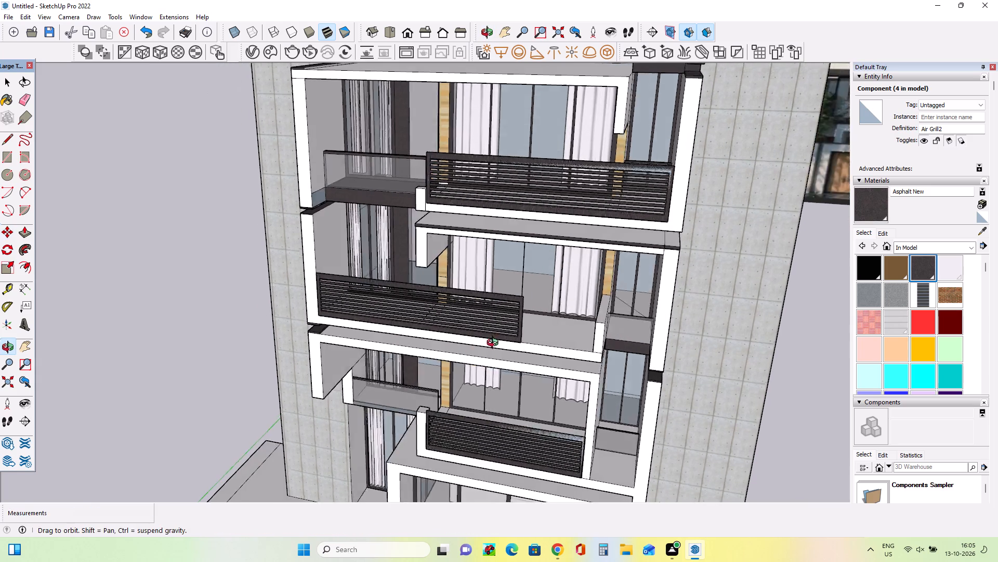
middle_click_drag(495, 344, 340, 335)
scroll(428, 336, "up", 8)
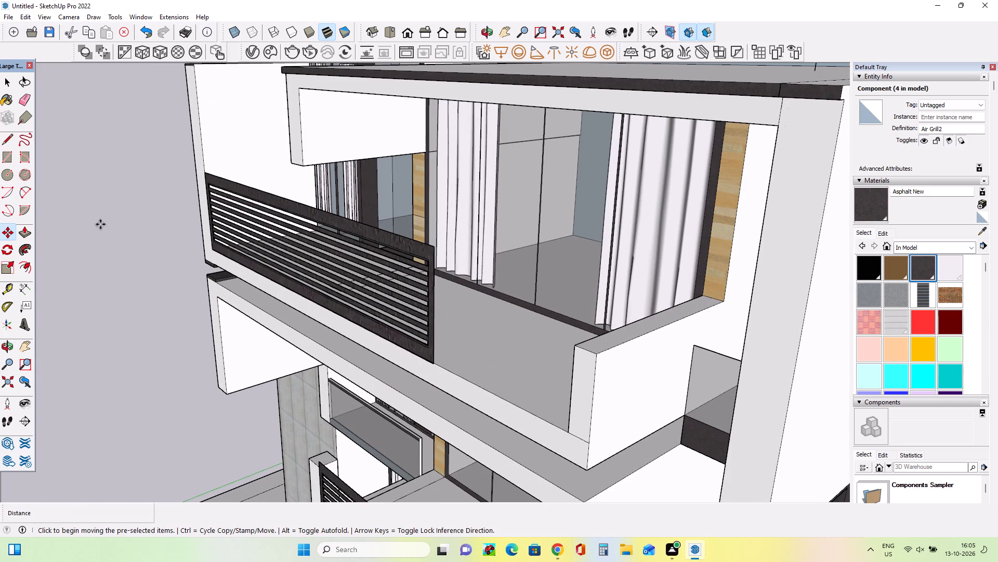
left_click(5, 84)
left_click(399, 281)
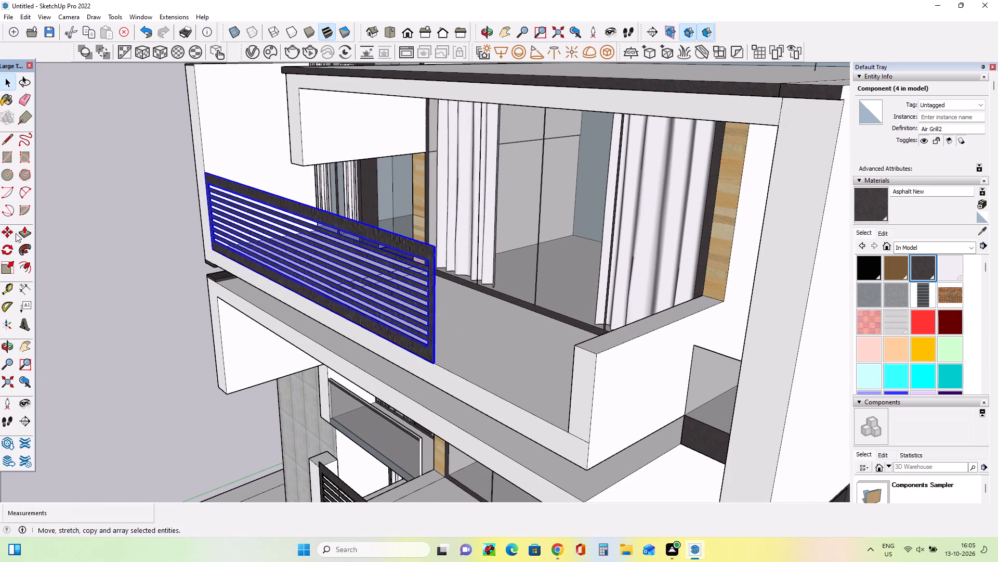
left_click(8, 265)
scroll(417, 316, "up", 10)
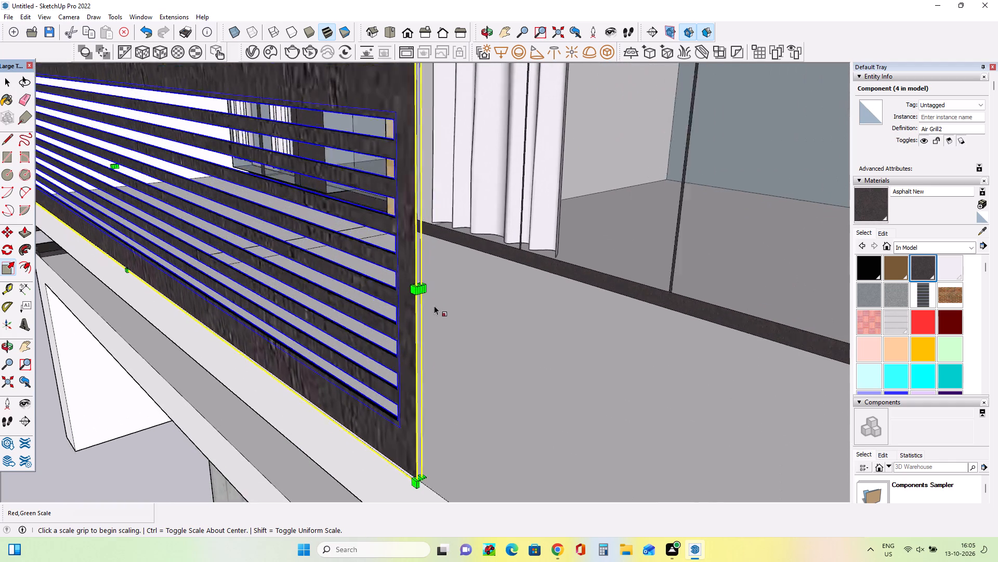
scroll(417, 290, "up", 7)
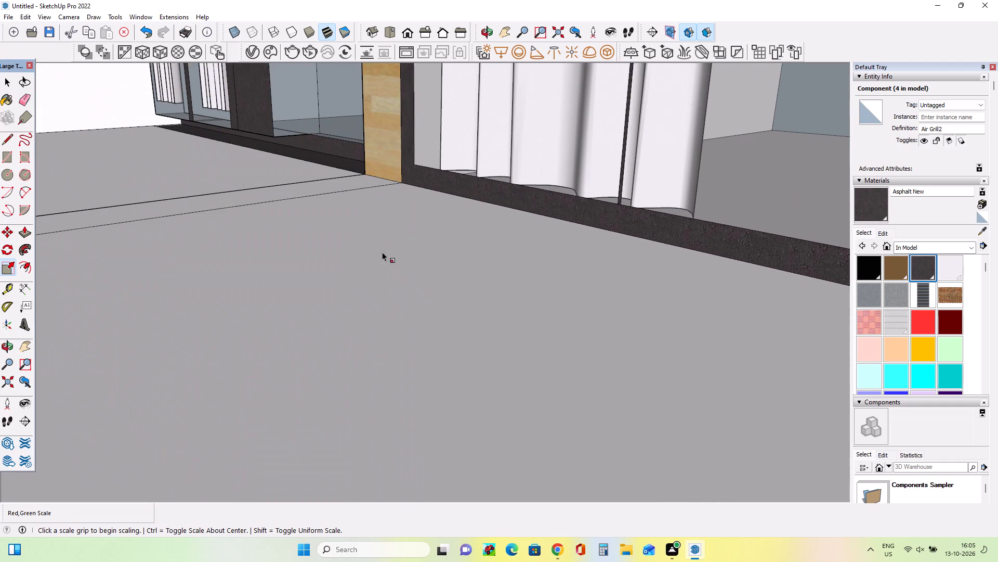
scroll(387, 259, "down", 3)
left_click(364, 220)
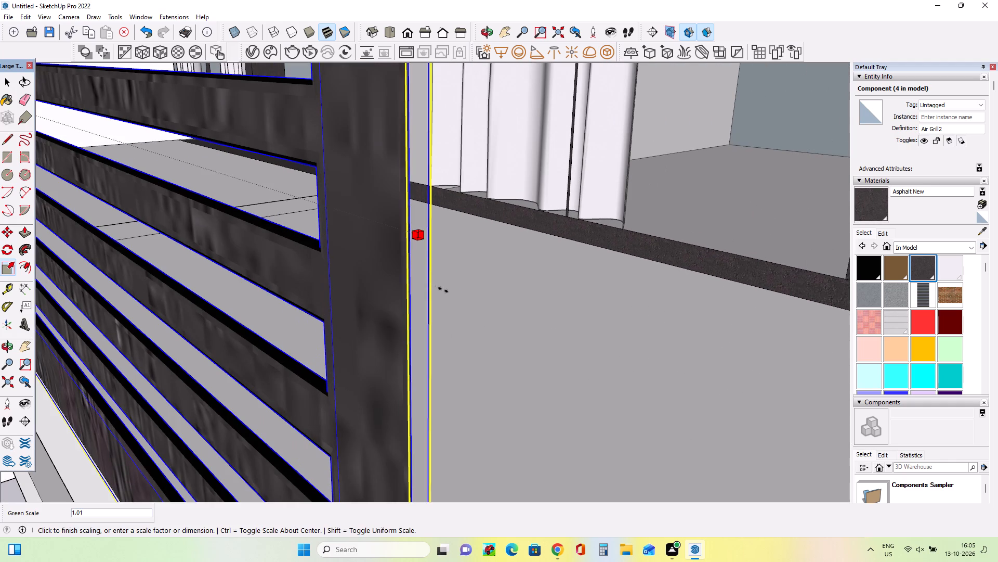
scroll(444, 290, "down", 12)
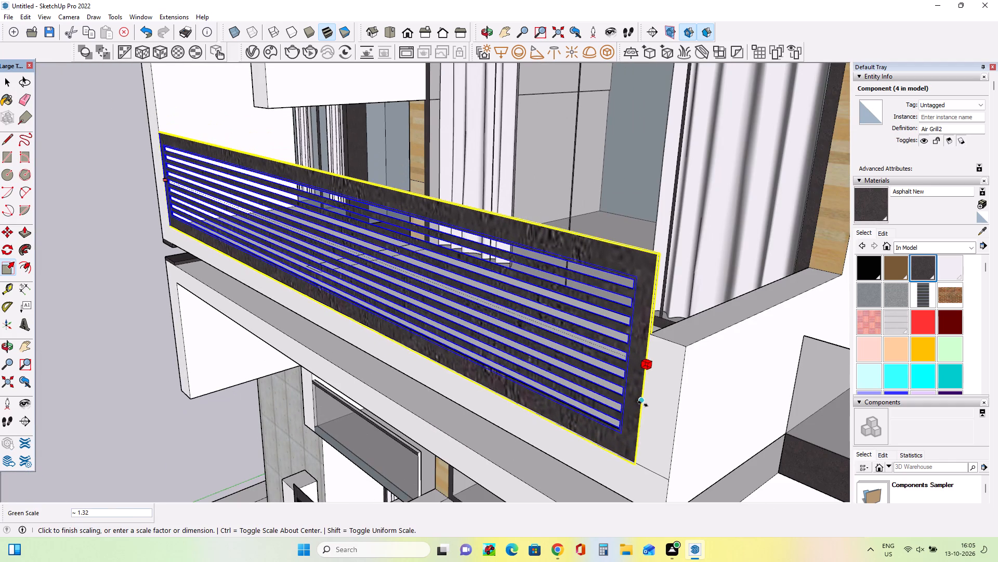
left_click(643, 404)
Scale the second-floor Air Grill down in height along the blue axis to about 0.64.
middle_click_drag(583, 432, 710, 452)
scroll(710, 452, "down", 8)
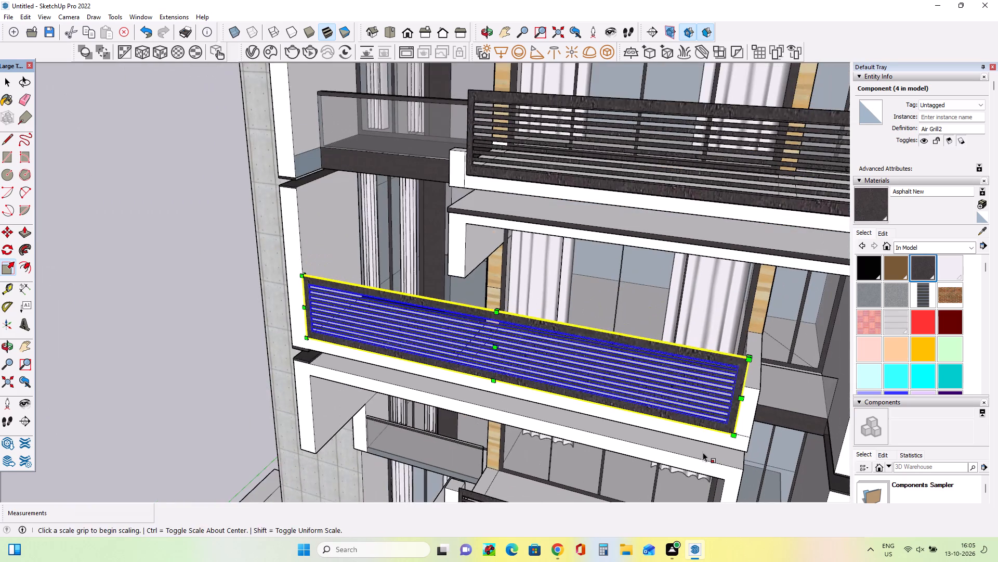
middle_click_drag(613, 453, 619, 438)
scroll(504, 299, "up", 8)
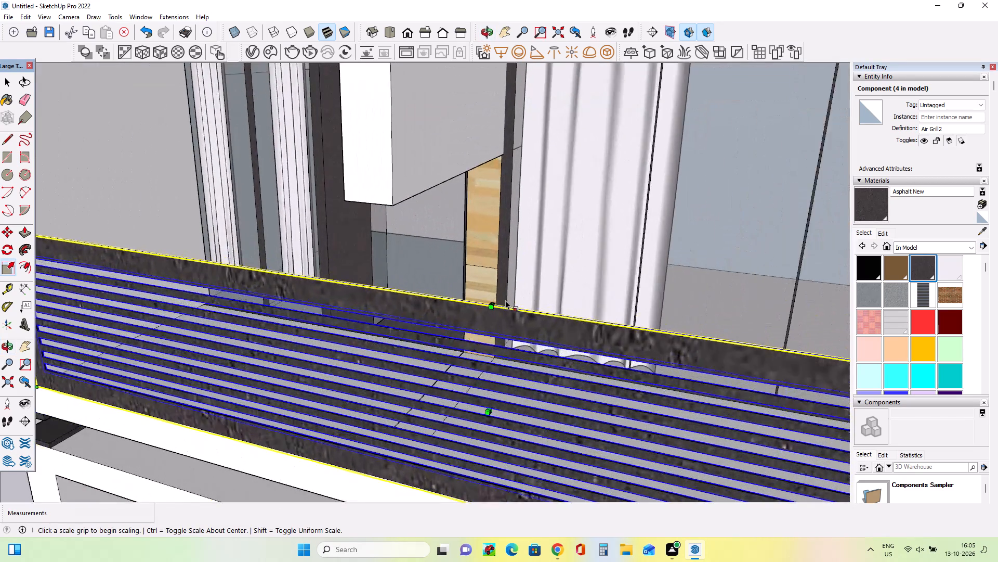
scroll(505, 300, "up", 5)
left_click(8, 269)
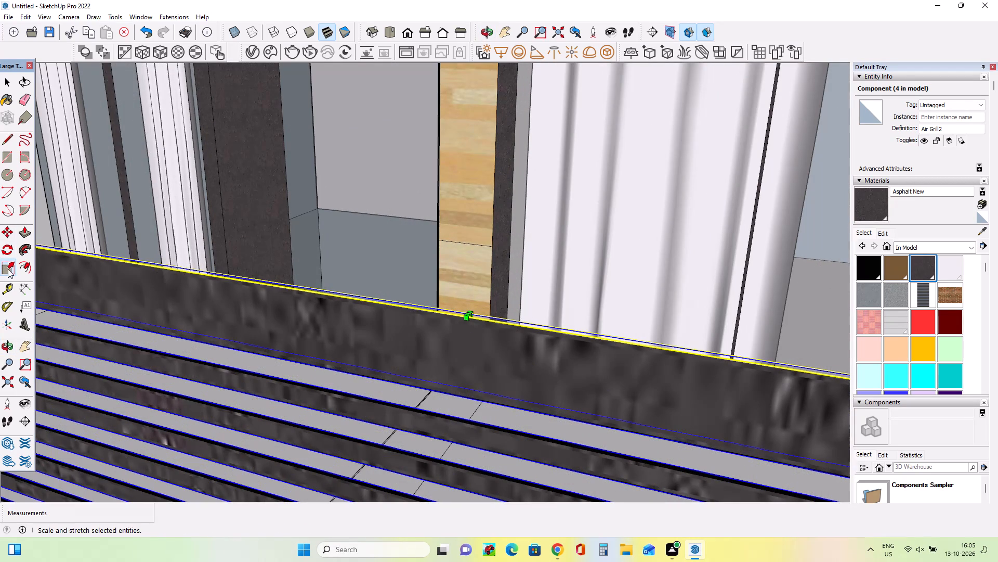
left_click(472, 312)
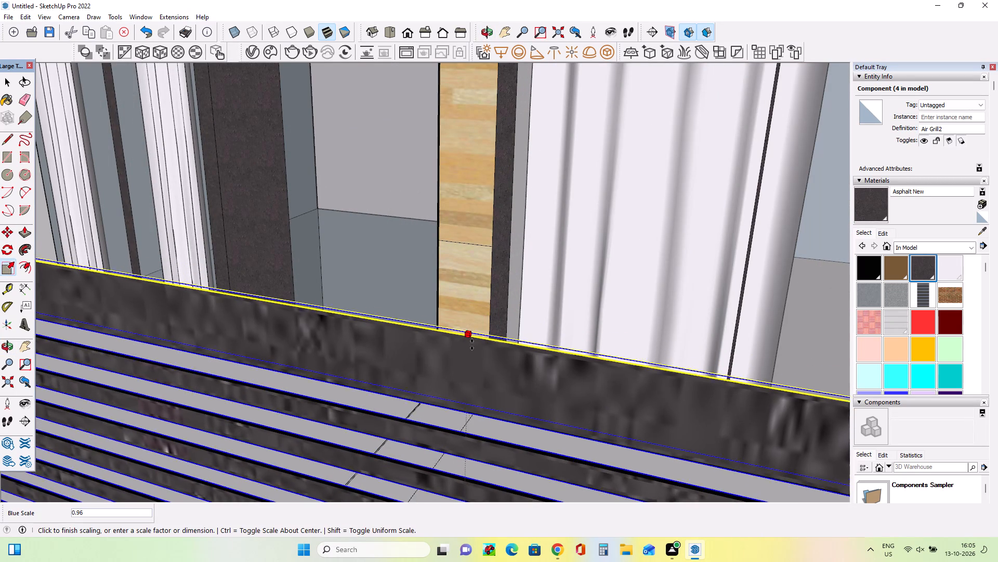
scroll(462, 395, "down", 9)
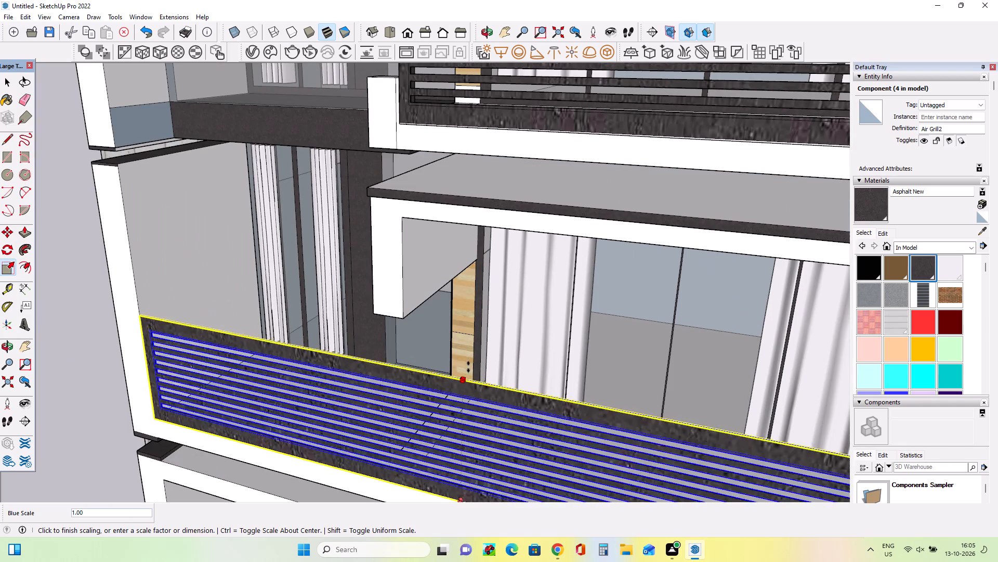
scroll(470, 372, "down", 3)
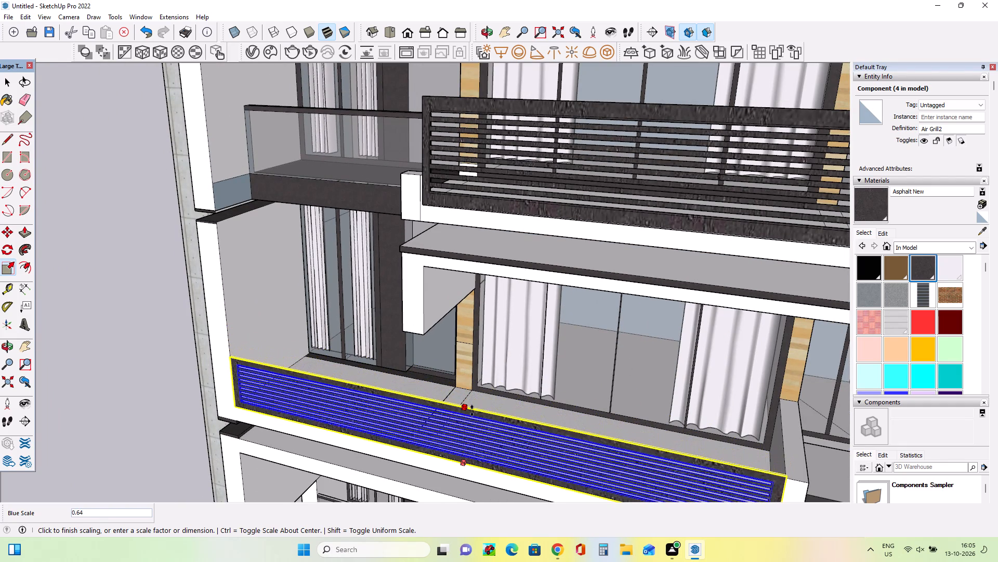
left_click(472, 408)
Push/Pull the top face of the low upstand beside the third-floor Air Grill up about 2' 7 3/4".
middle_click_drag(521, 410, 566, 333)
scroll(566, 333, "down", 2)
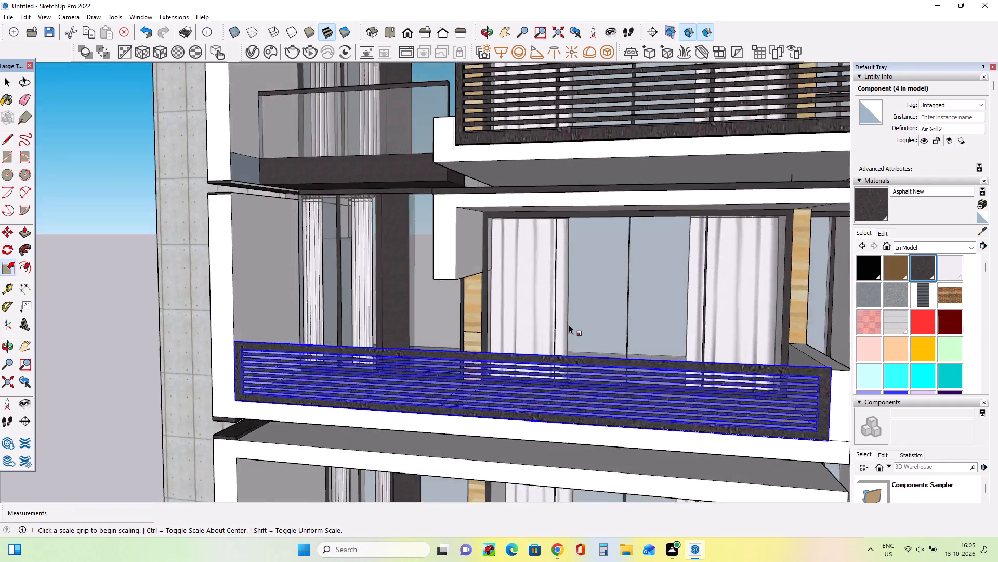
scroll(569, 325, "down", 10)
scroll(580, 436, "up", 1)
middle_click_drag(584, 428, 597, 393)
scroll(568, 401, "up", 3)
middle_click_drag(568, 401, 575, 450)
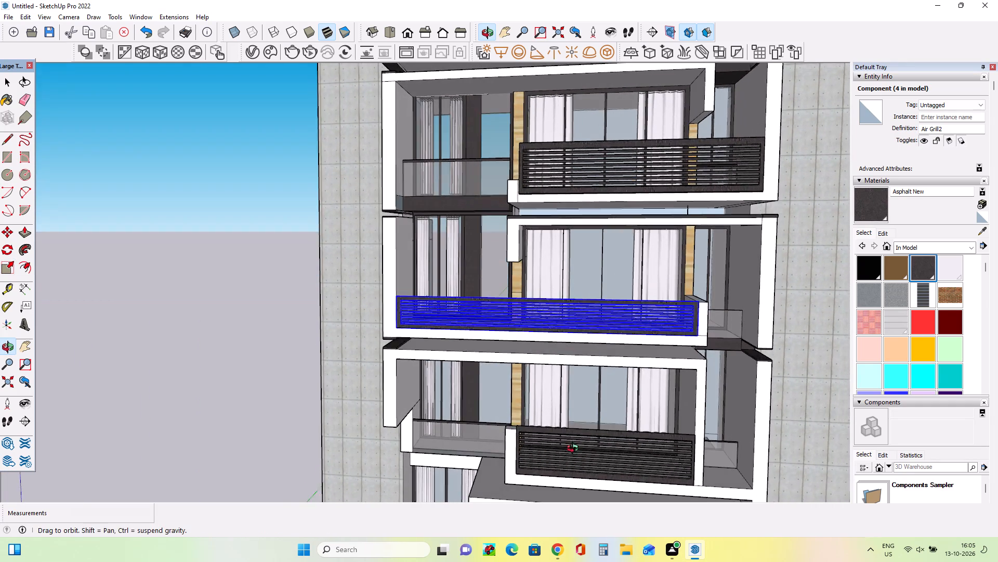
middle_click_drag(575, 450, 575, 459)
middle_click_drag(579, 410, 620, 520)
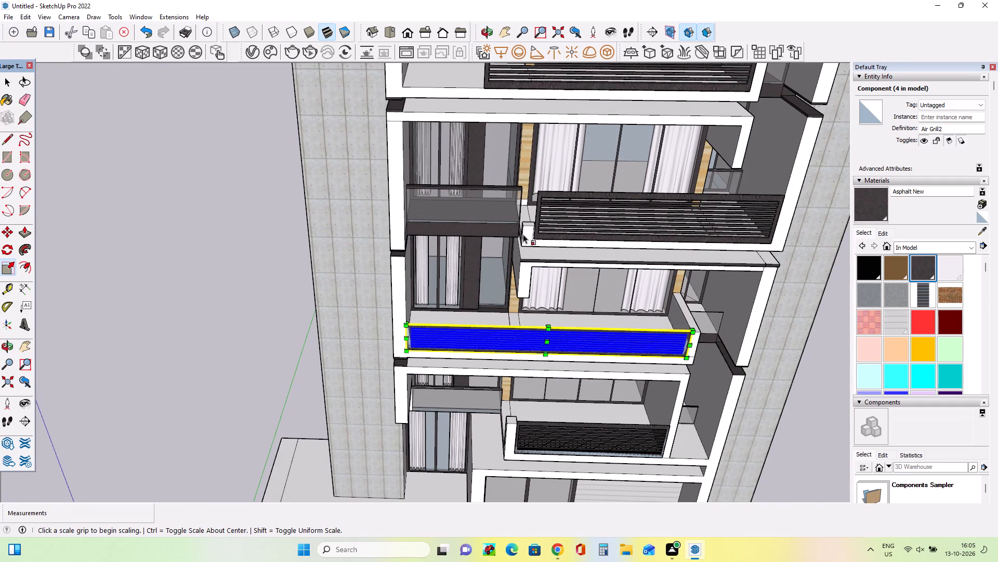
left_click(21, 234)
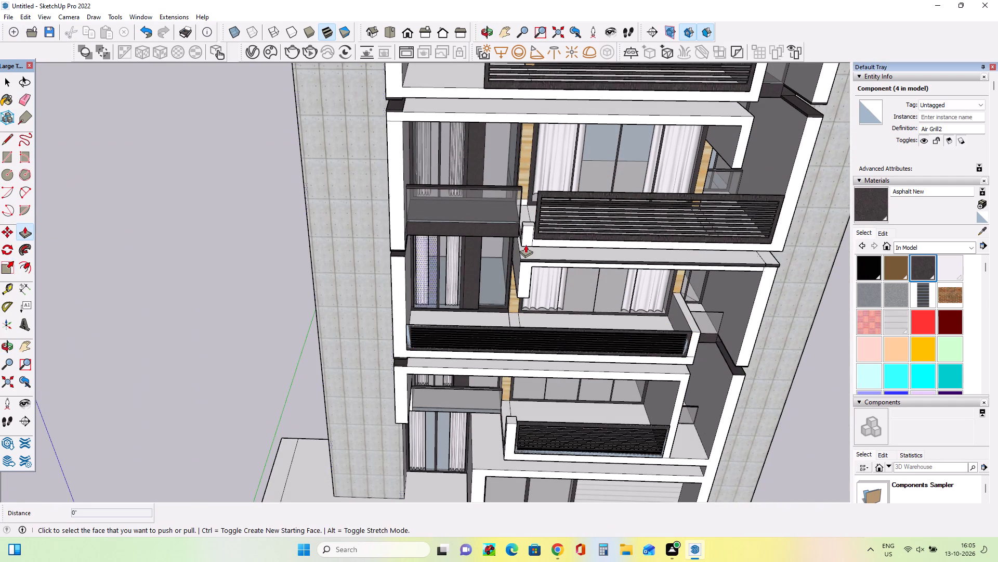
left_click(530, 225)
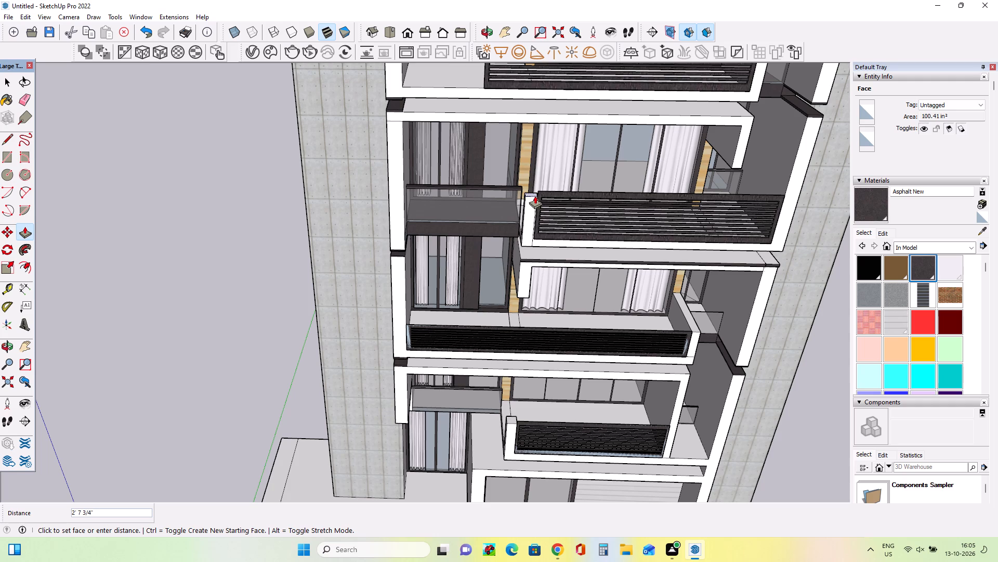
left_click(535, 196)
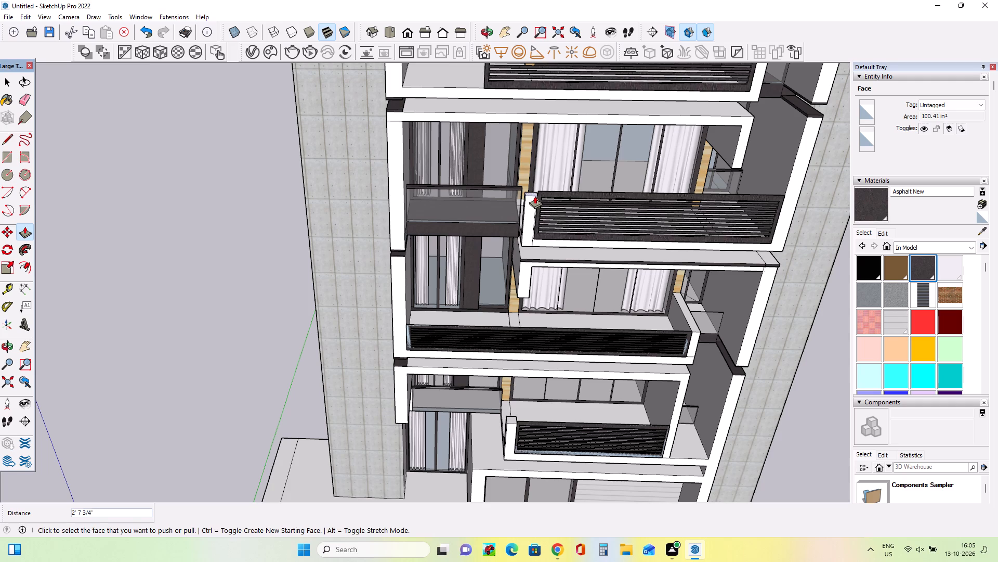
Push/Pull the third-floor upstand's top face about 4 11/16" to line up with the top edge of the Air Grill.
middle_click_drag(561, 238, 502, 193)
scroll(510, 177, "up", 4)
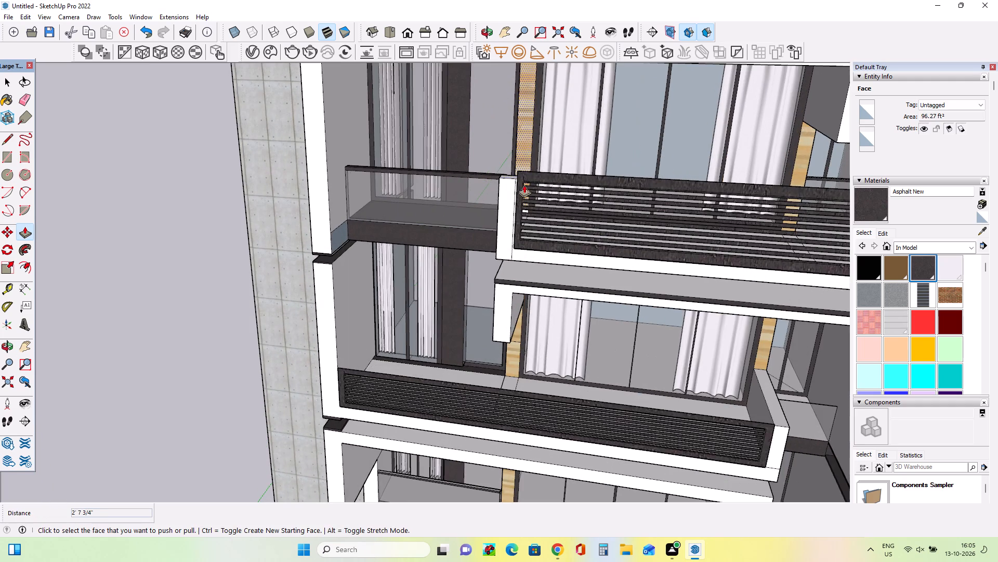
middle_click_drag(530, 171, 533, 176)
middle_click_drag(542, 197, 564, 289)
scroll(561, 289, "up", 1)
left_click(527, 251)
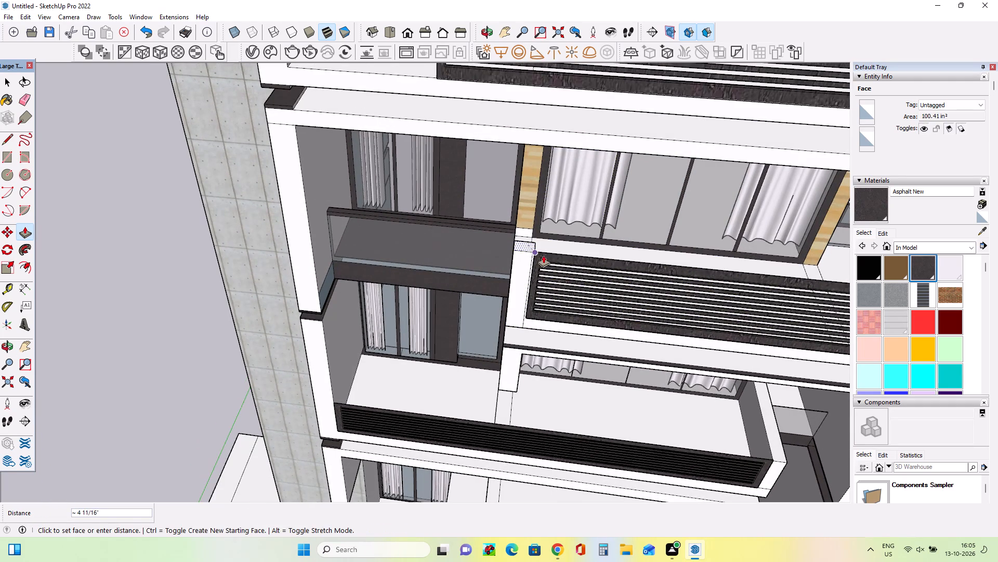
left_click(543, 255)
Push/Pull the top face of the upstand beside the first-floor Air Grill down about 10 7/16".
scroll(447, 310, "down", 12)
middle_click_drag(522, 400, 521, 344)
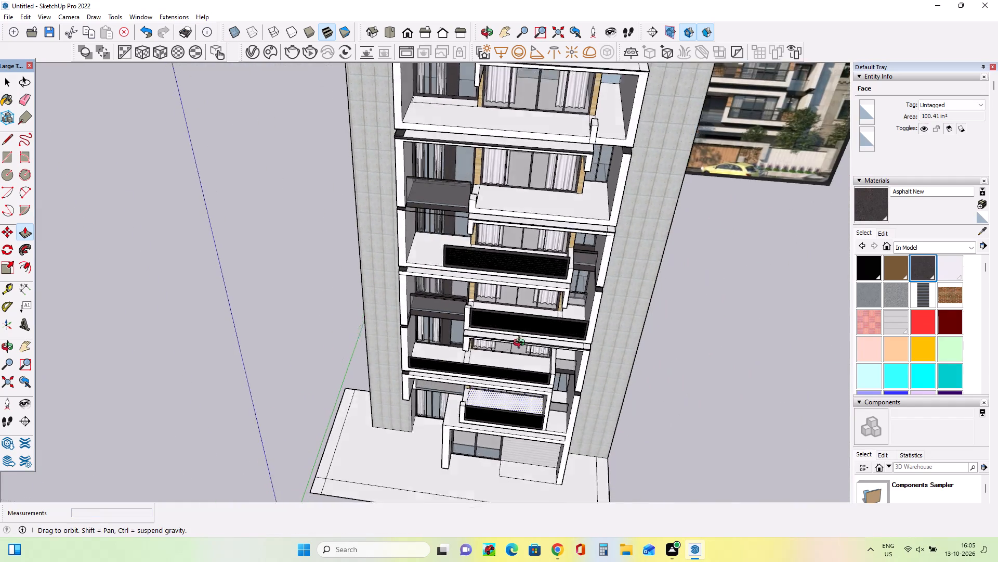
middle_click_drag(521, 344, 529, 238)
scroll(485, 361, "up", 3)
middle_click_drag(503, 399, 518, 410)
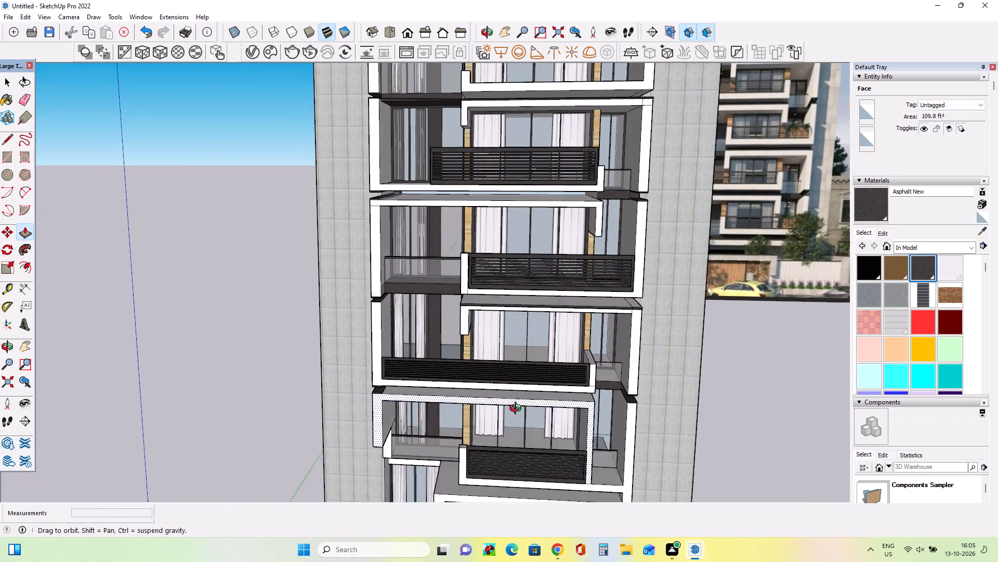
middle_click_drag(518, 410, 582, 404)
scroll(455, 463, "up", 8)
middle_click_drag(500, 438, 522, 458)
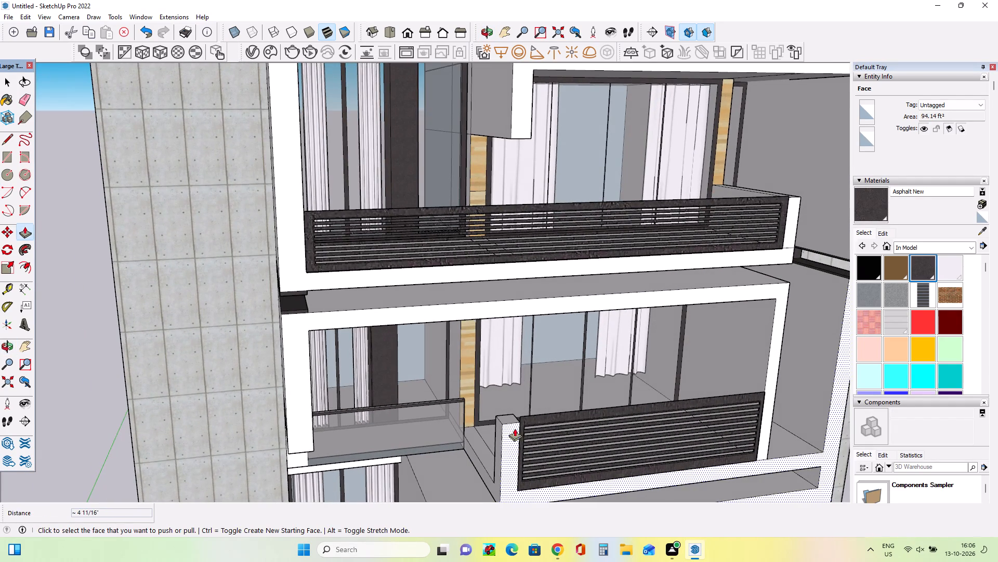
left_click(510, 417)
left_click(510, 432)
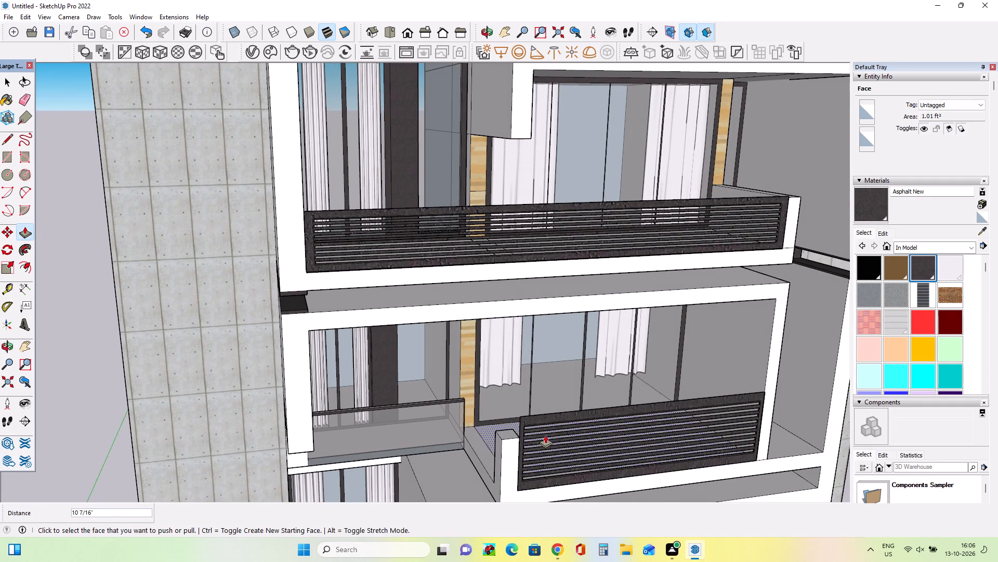
Scale the first-floor Air Grill down in height along the blue axis to about 0.77.
middle_click(546, 429)
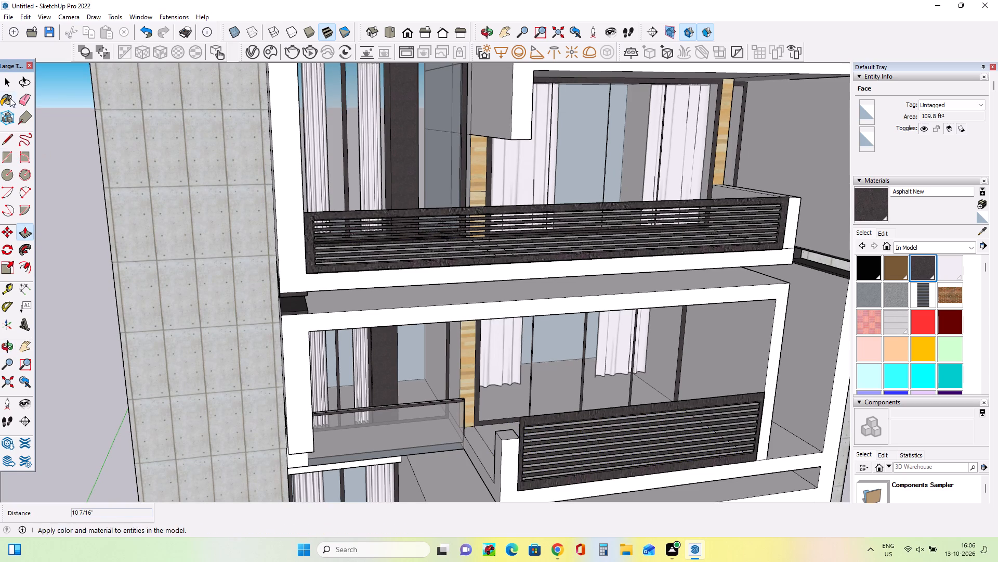
left_click(8, 84)
left_click(540, 462)
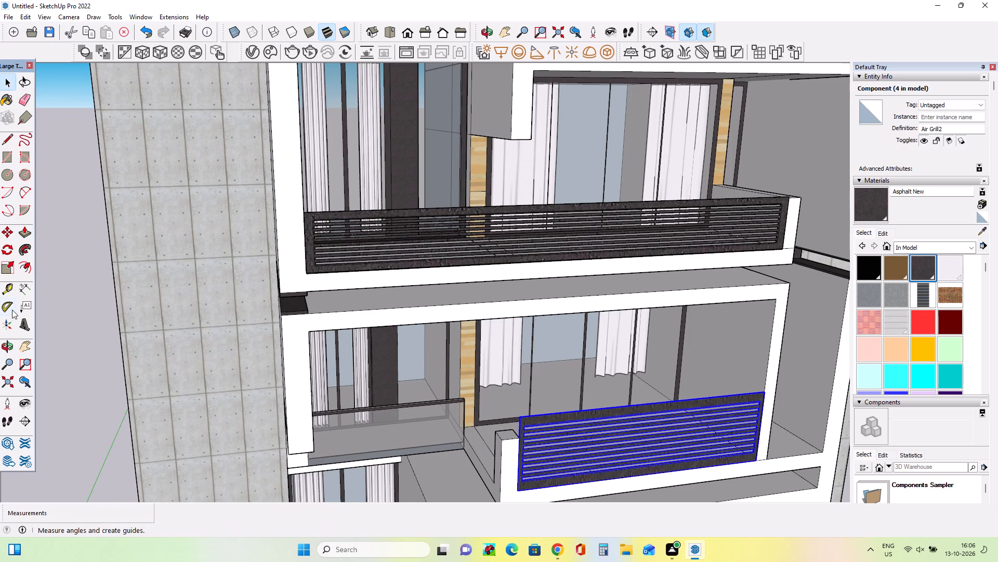
left_click(8, 269)
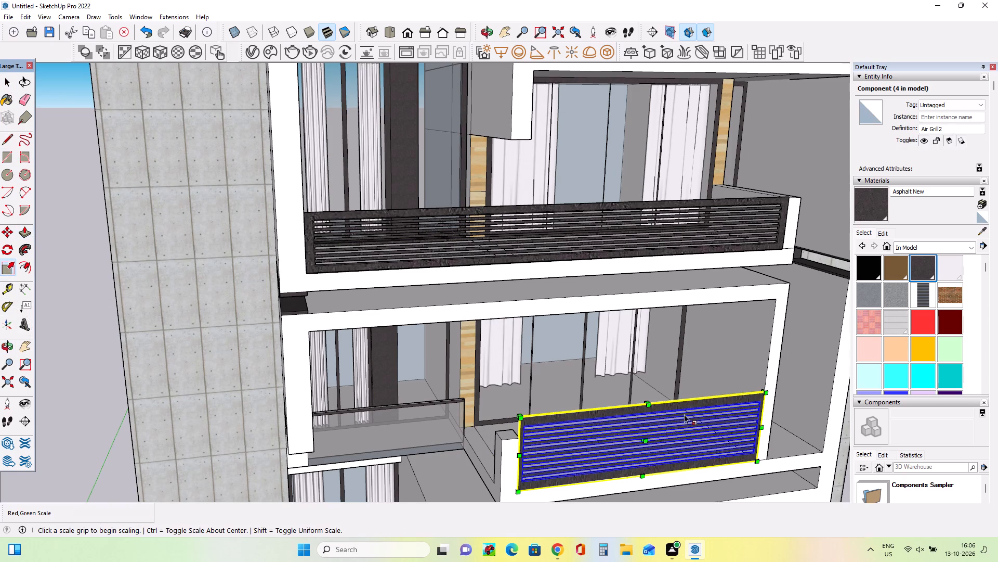
scroll(640, 392, "up", 10)
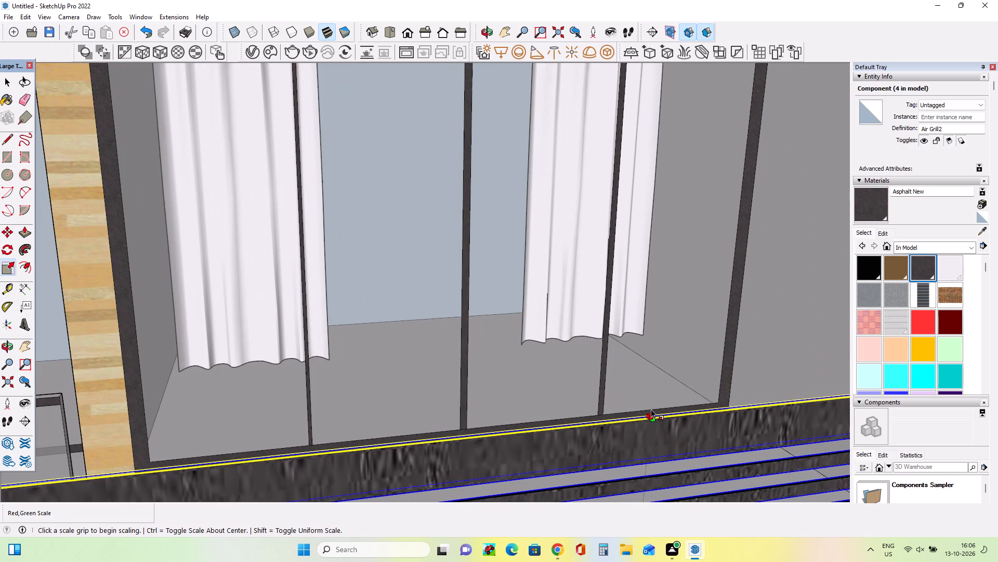
scroll(648, 415, "up", 5)
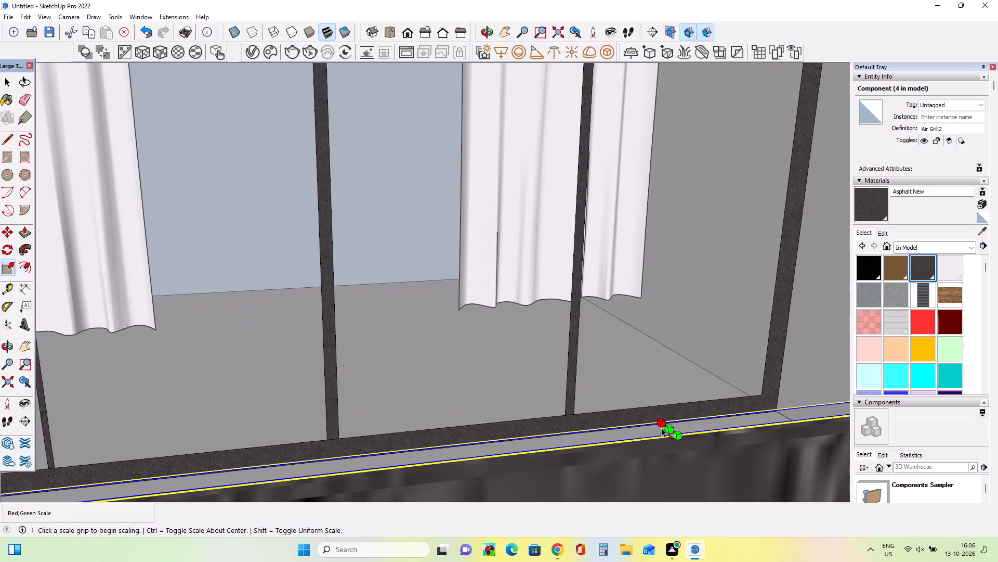
left_click(672, 429)
scroll(660, 428, "down", 4)
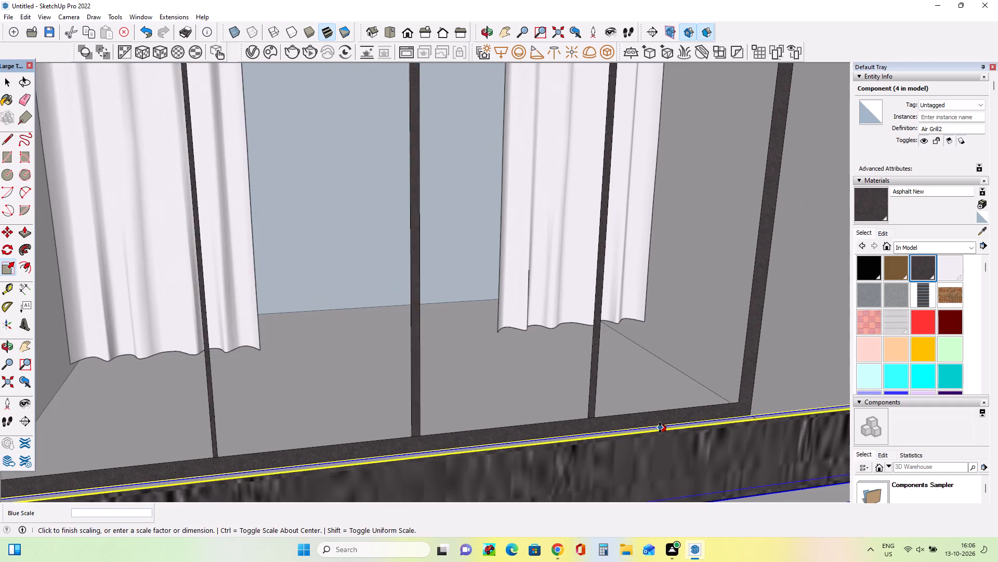
scroll(660, 428, "down", 15)
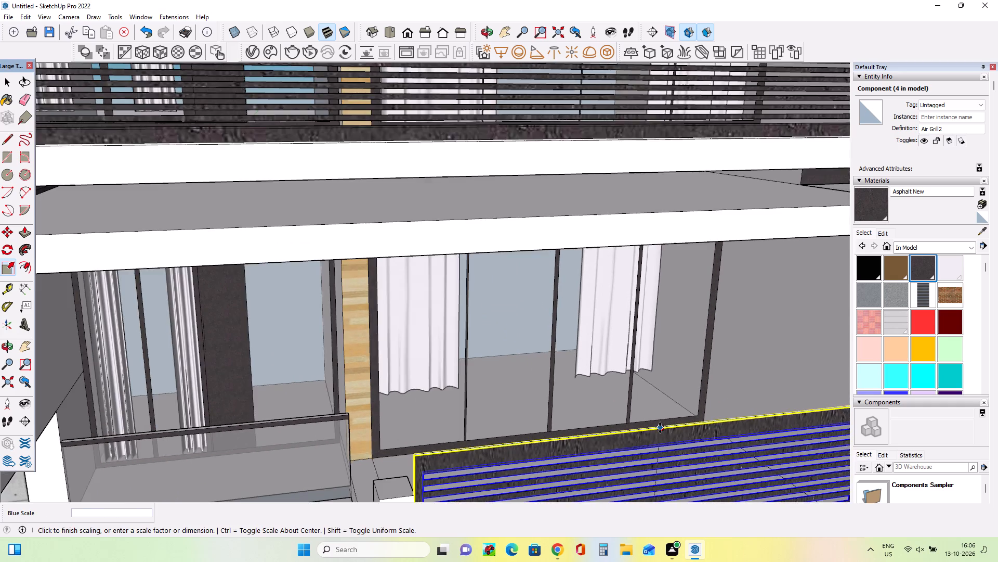
left_click(662, 455)
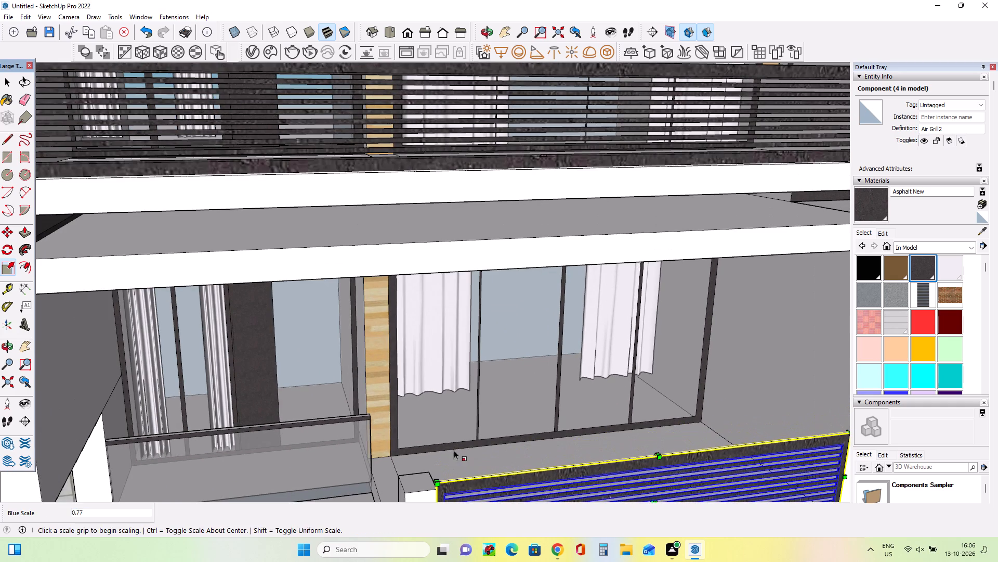
Inspect the first-, second- and third-floor railings and their upstands from the front and from above.
middle_click_drag(446, 455, 421, 446)
scroll(421, 445, "down", 10)
middle_click_drag(482, 435, 492, 449)
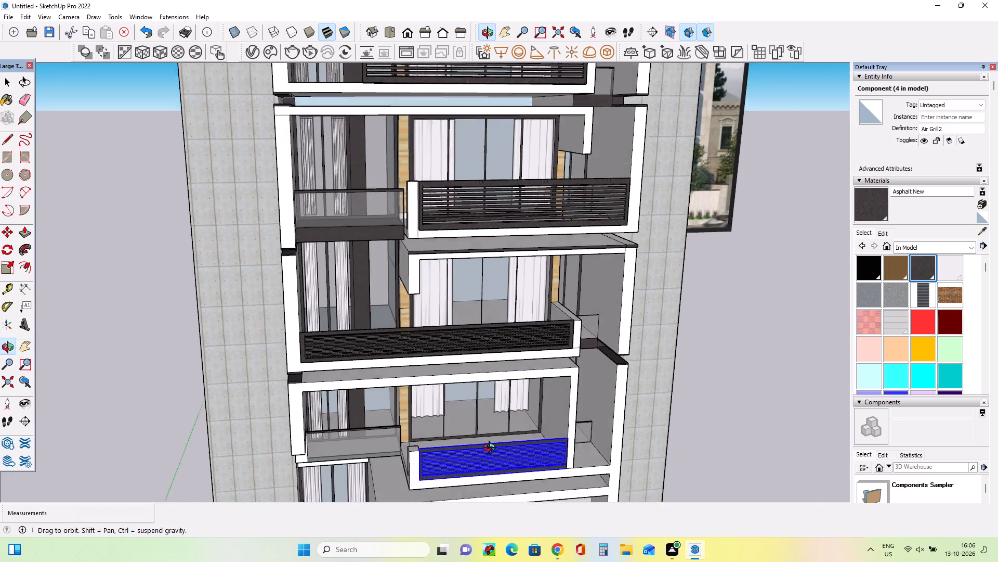
middle_click_drag(492, 449, 501, 461)
scroll(507, 220, "up", 3)
middle_click_drag(512, 245, 523, 267)
middle_click_drag(540, 300, 551, 318)
middle_click_drag(551, 318, 572, 367)
middle_click_drag(581, 391, 594, 427)
scroll(594, 427, "up", 1)
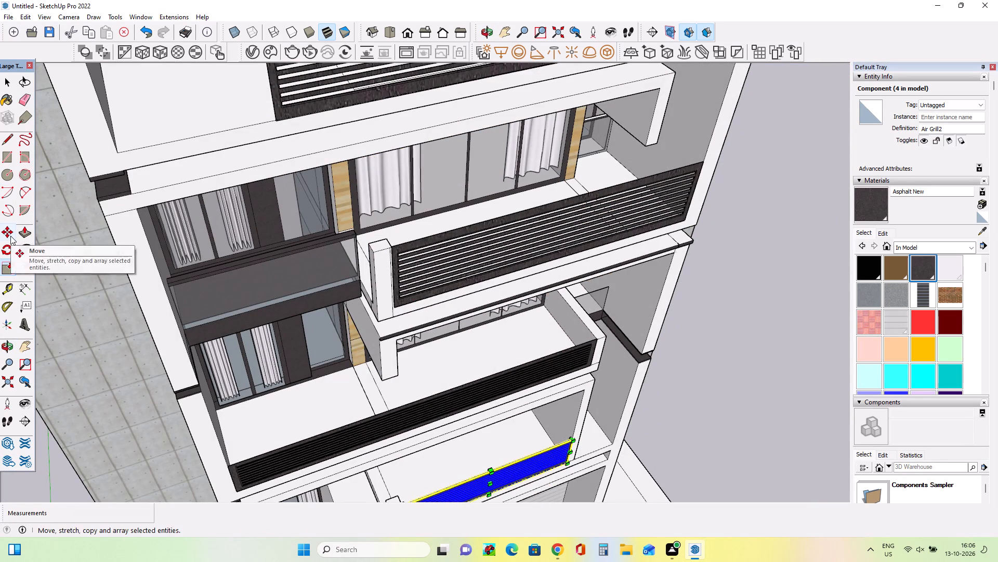
Push/Pull the top face of the upstand beside the third-floor Air Grill down about 1' 2 15/16".
left_click(25, 231)
left_click(374, 246)
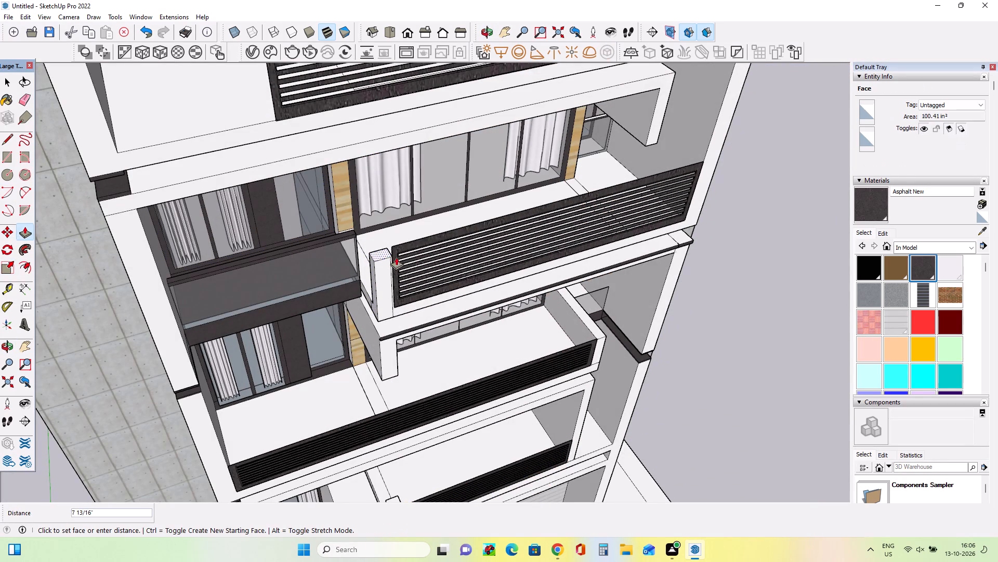
left_click(401, 264)
Scale the third-floor Air Grill down in height along the blue axis to match the top of the lowered upstand.
middle_click_drag(451, 287, 452, 272)
scroll(464, 217, "up", 3)
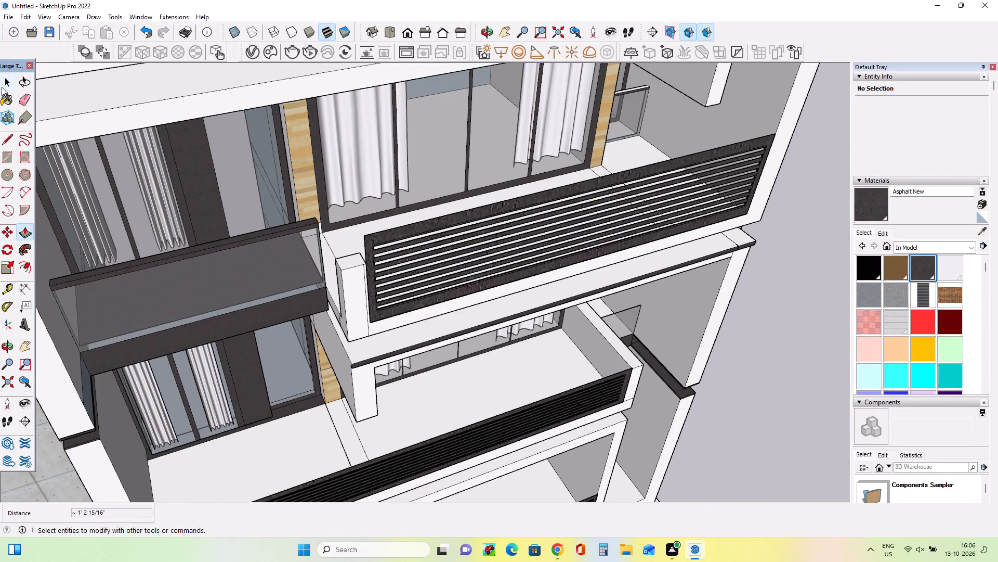
left_click(3, 82)
left_click(517, 262)
middle_click_drag(531, 295, 544, 331)
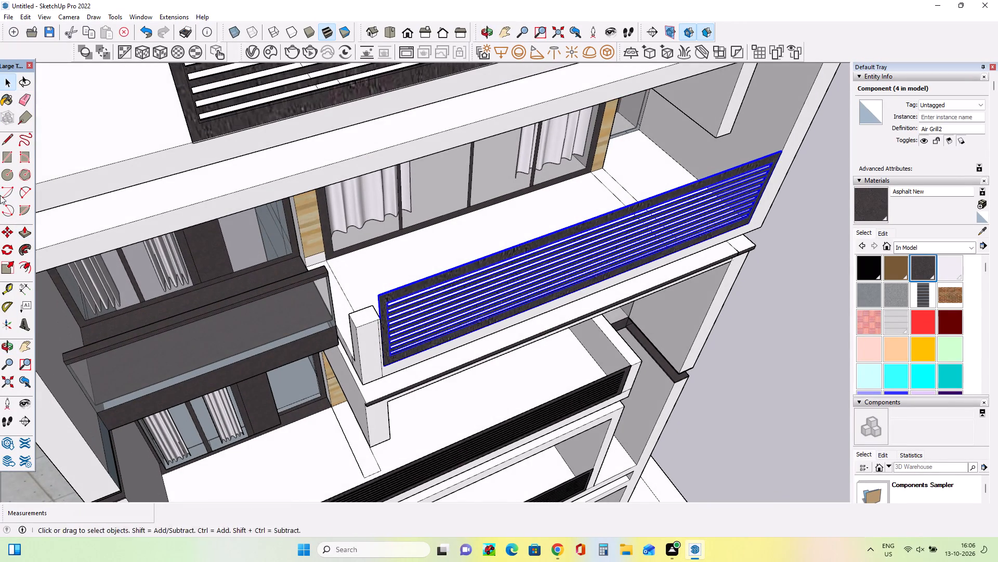
left_click(4, 271)
scroll(575, 225, "up", 3)
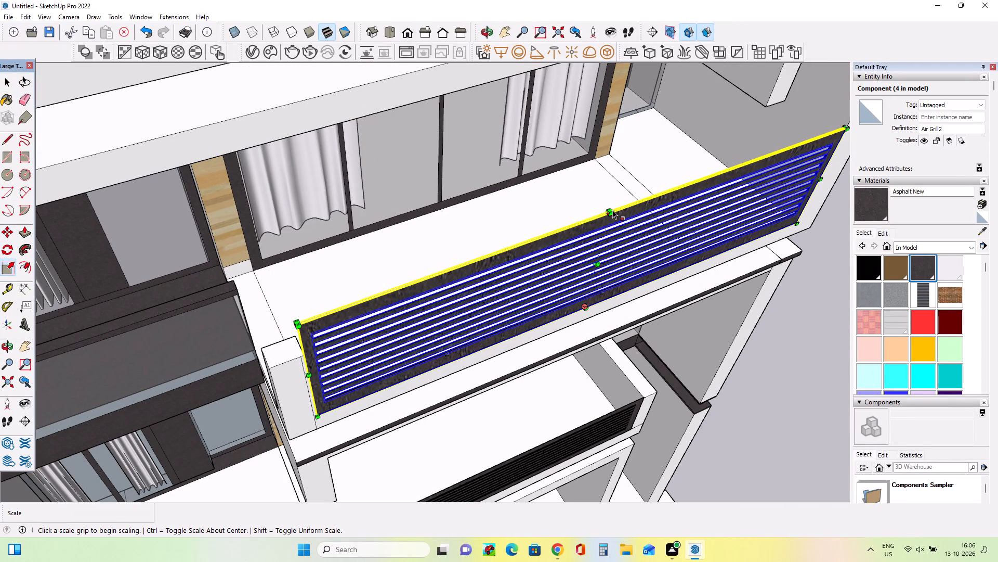
scroll(609, 206, "up", 6)
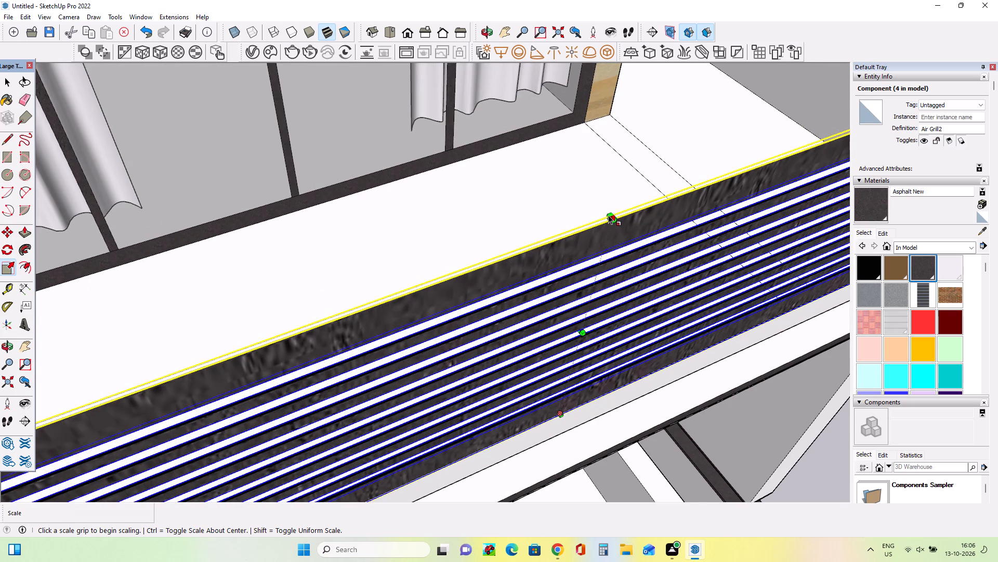
scroll(608, 215, "up", 6)
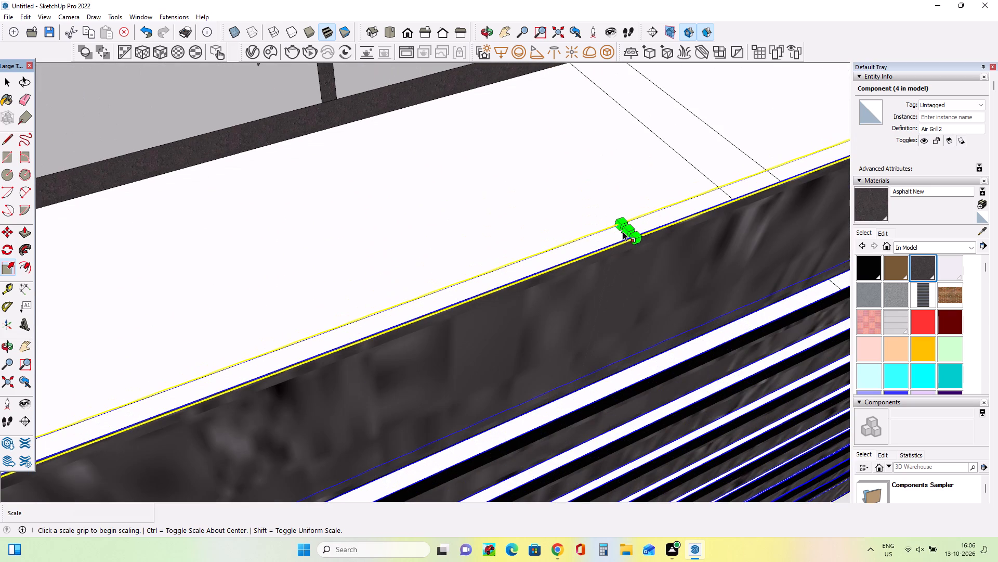
left_click(624, 229)
scroll(583, 227, "down", 3)
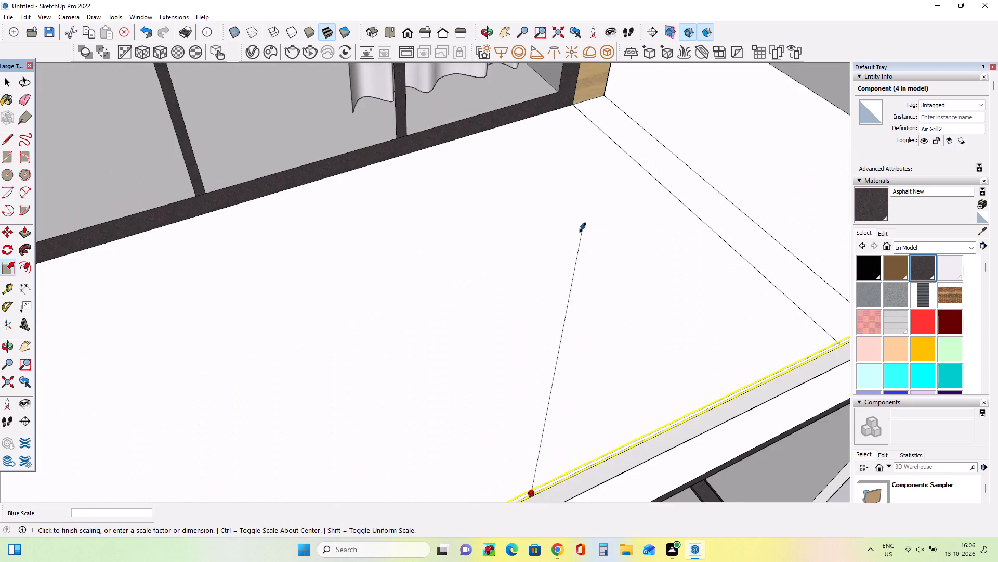
scroll(583, 227, "down", 13)
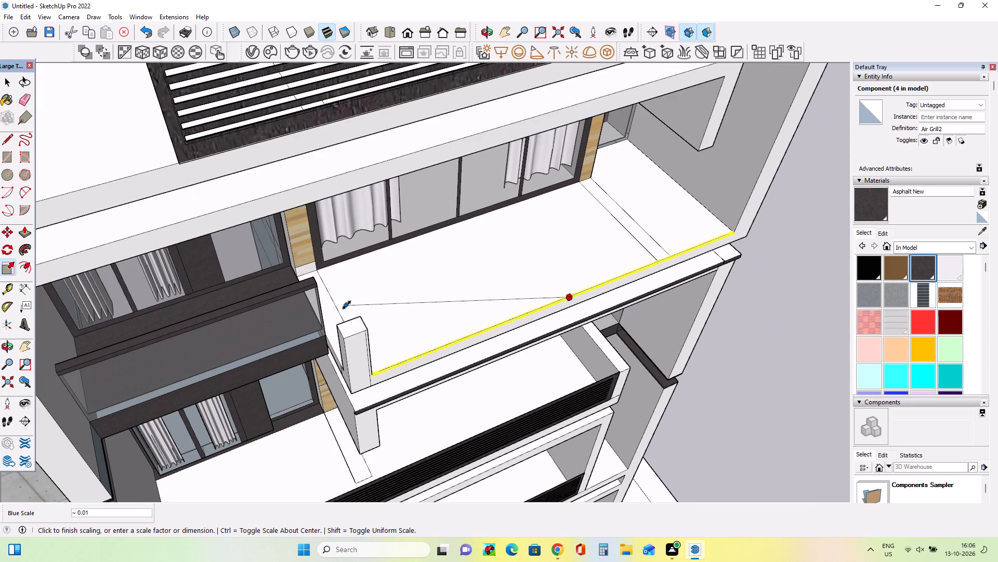
left_click(359, 329)
Scale the fourth-floor Air Grill along the red and green axes to 11.00, 1.32, extending it across the balcony to the side wall.
middle_click_drag(469, 324, 410, 278)
scroll(410, 278, "down", 14)
middle_click_drag(485, 291, 421, 267)
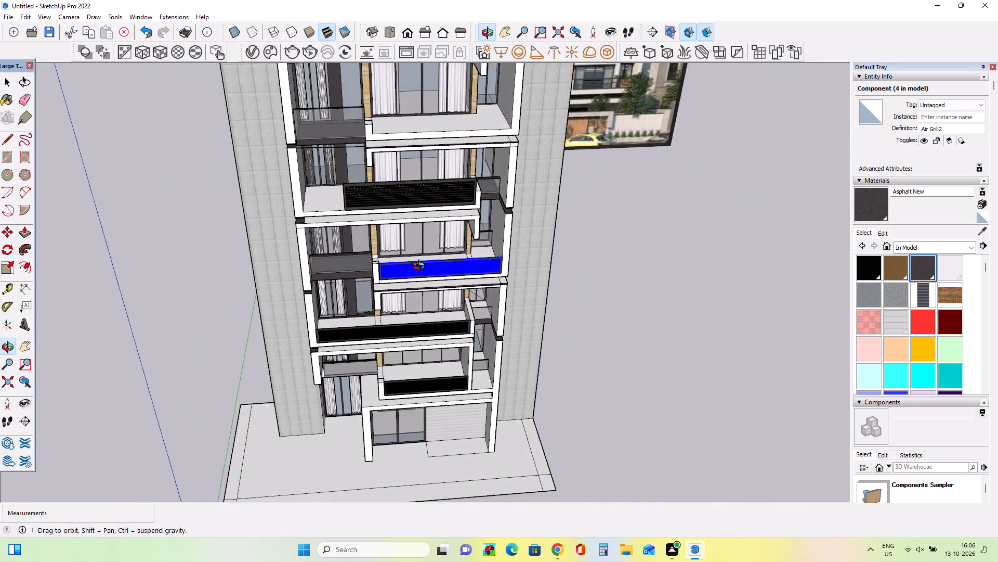
middle_click_drag(421, 267, 421, 266)
scroll(421, 188, "up", 8)
scroll(546, 238, "up", 1)
middle_click_drag(535, 238, 476, 254)
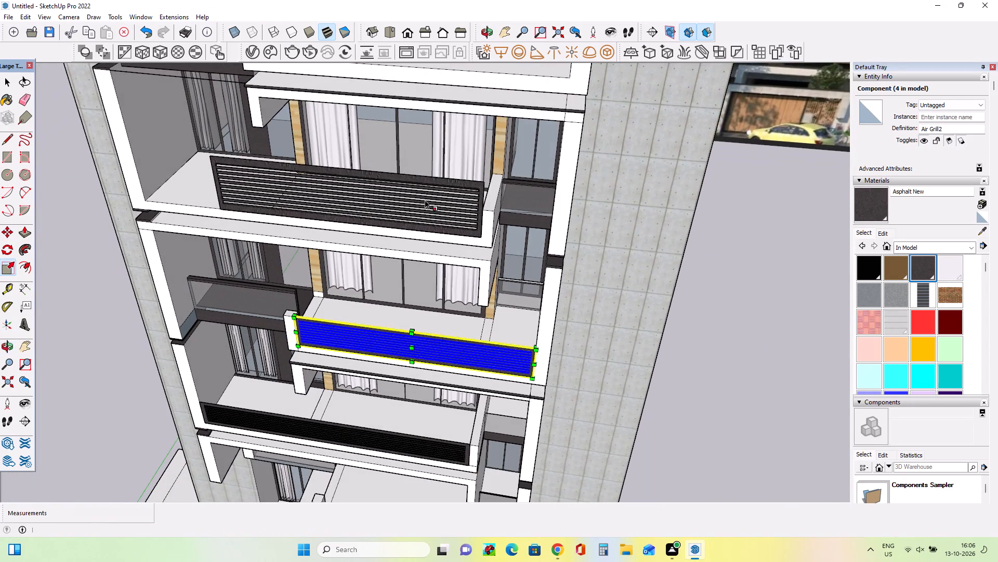
scroll(424, 197, "up", 3)
middle_click_drag(424, 197, 462, 246)
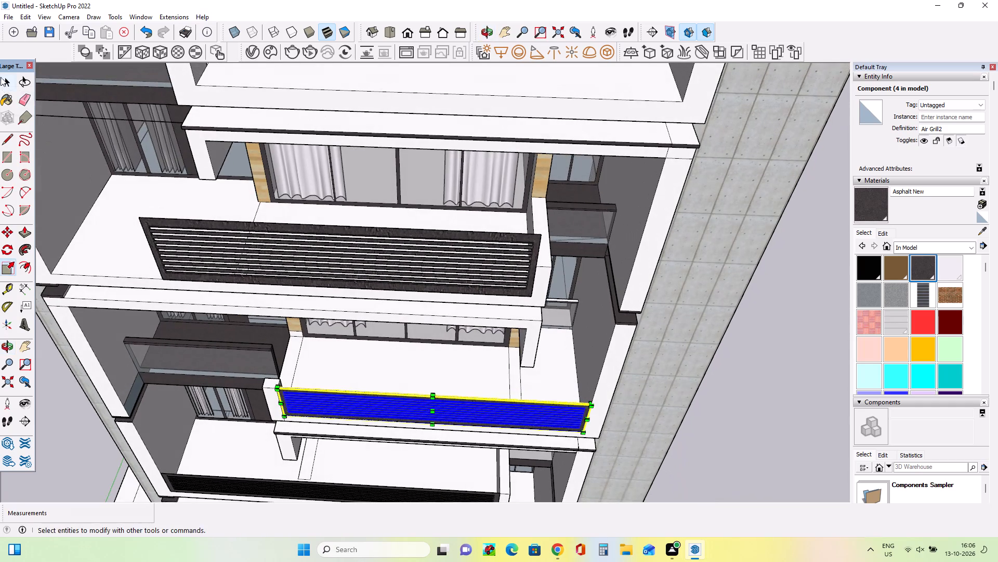
left_click(3, 79)
left_click(343, 250)
middle_click(488, 270)
middle_click_drag(496, 265, 593, 258)
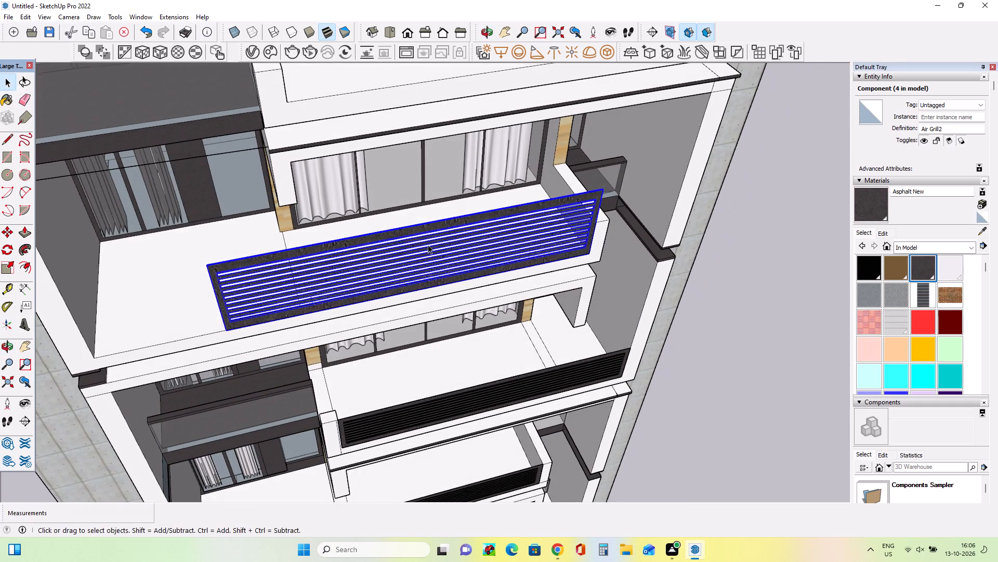
left_click(10, 264)
middle_click_drag(279, 278, 500, 191)
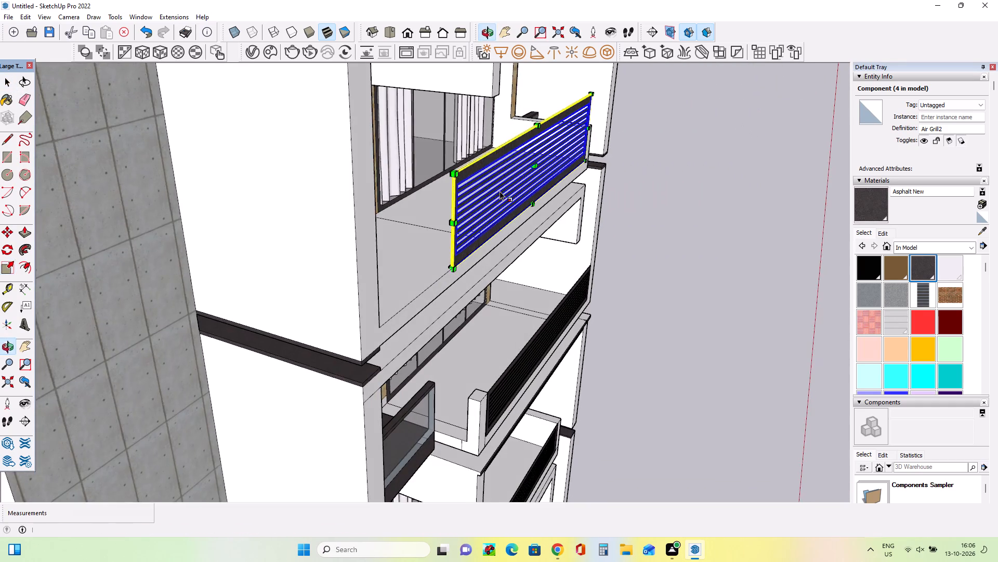
scroll(423, 235, "up", 11)
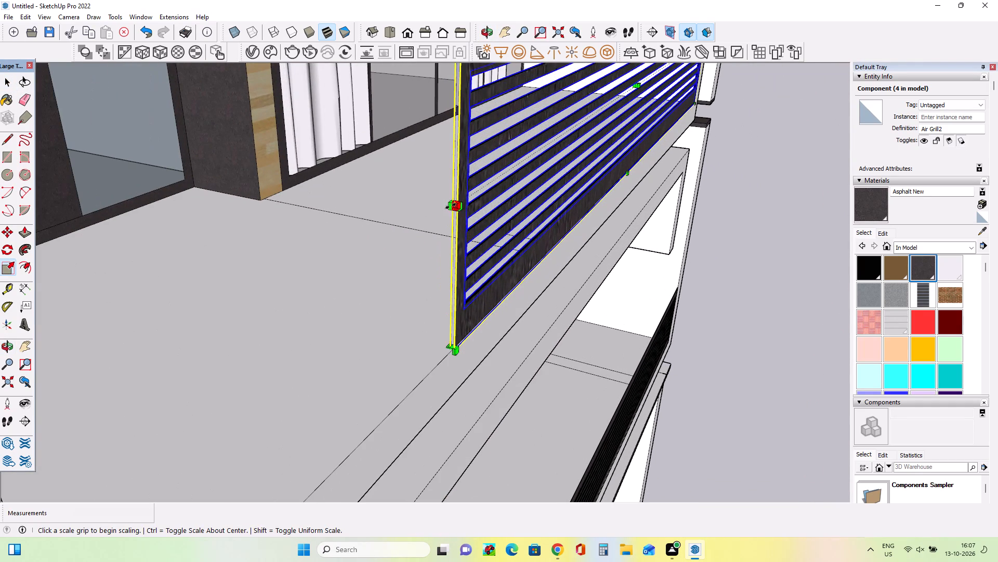
left_click(449, 206)
scroll(368, 258, "down", 9)
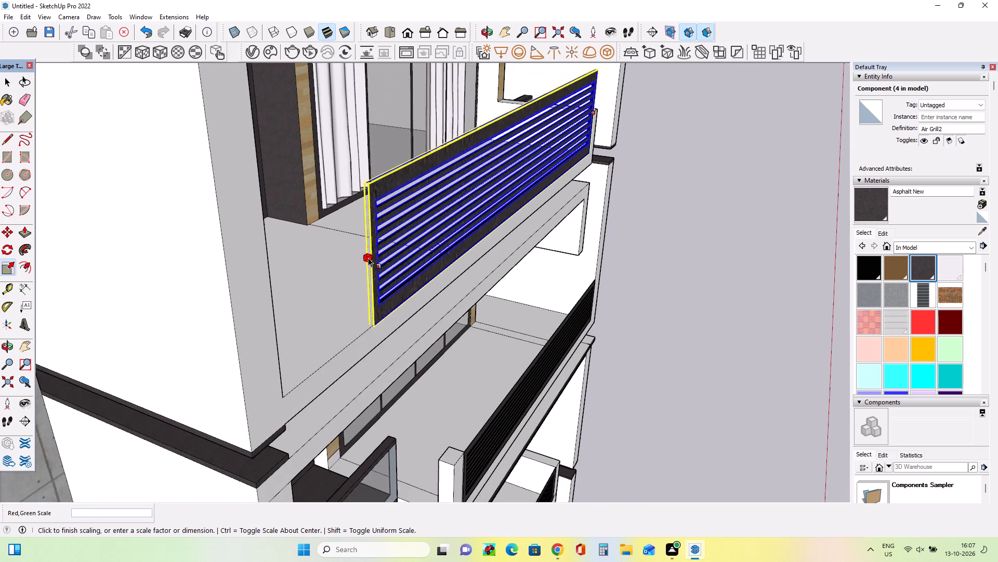
left_click(266, 312)
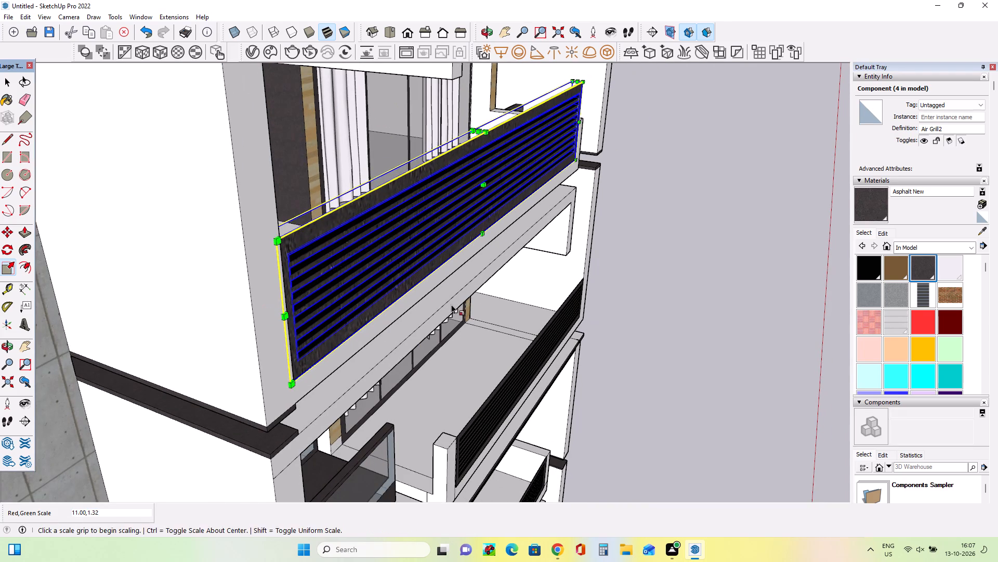
Scale the fourth-floor Air Grill down in height along the blue axis to about 0.62.
middle_click_drag(447, 305, 267, 333)
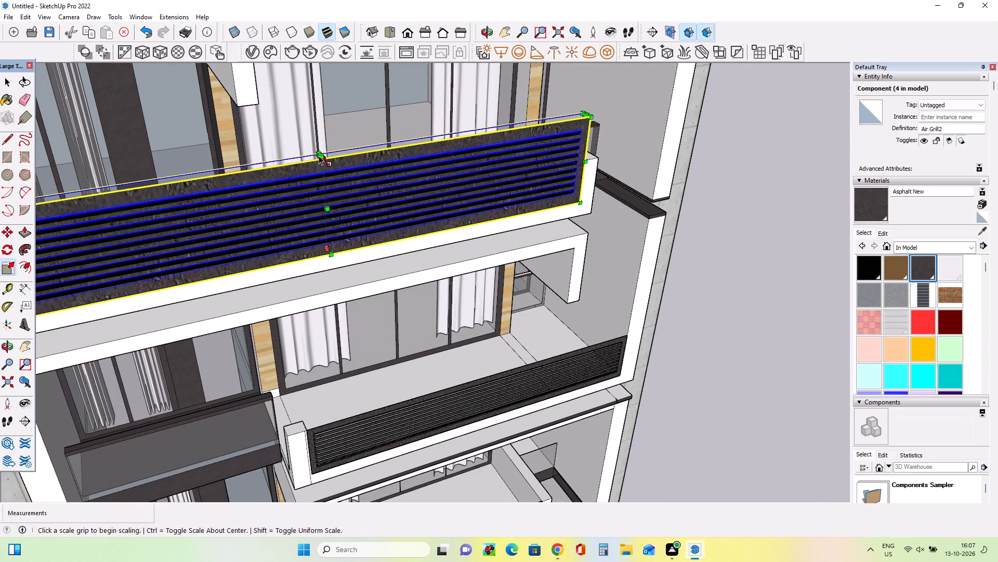
left_click(317, 152)
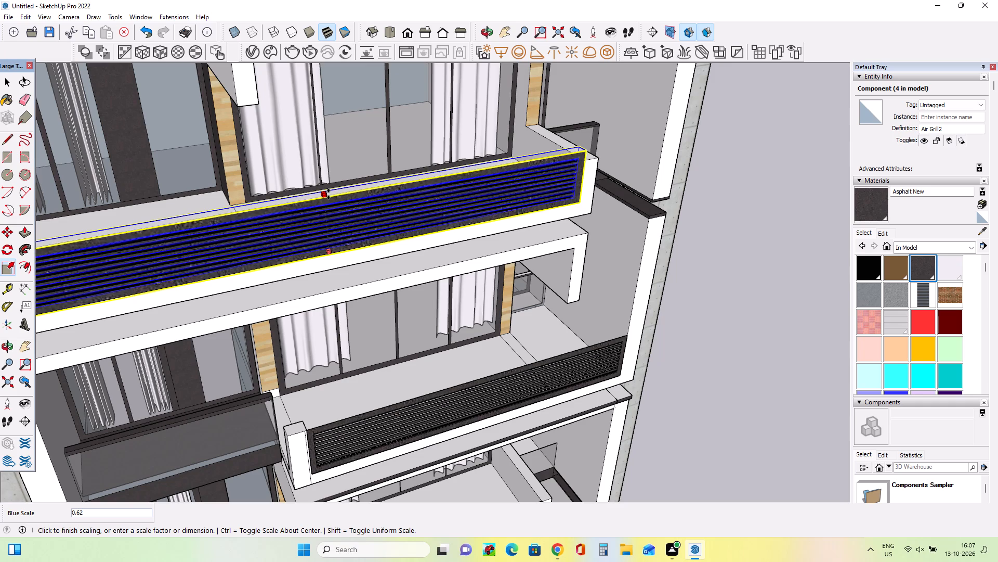
left_click(329, 192)
Push/Pull the fourth-floor upstand's top face up about 6 5/8" to line up with the top edge of the Air Grill.
middle_click_drag(495, 256, 364, 247)
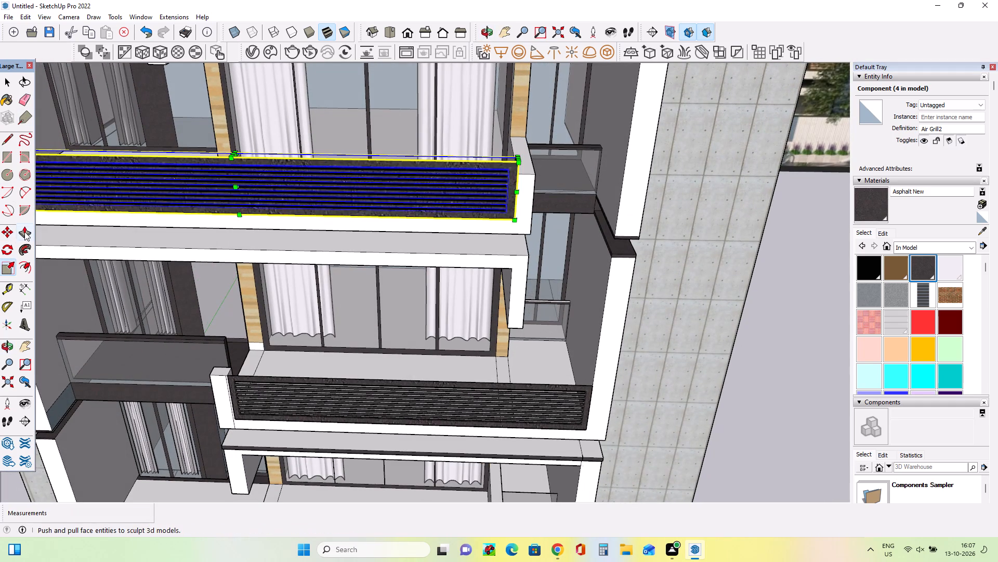
left_click(24, 232)
left_click(526, 162)
left_click(498, 160)
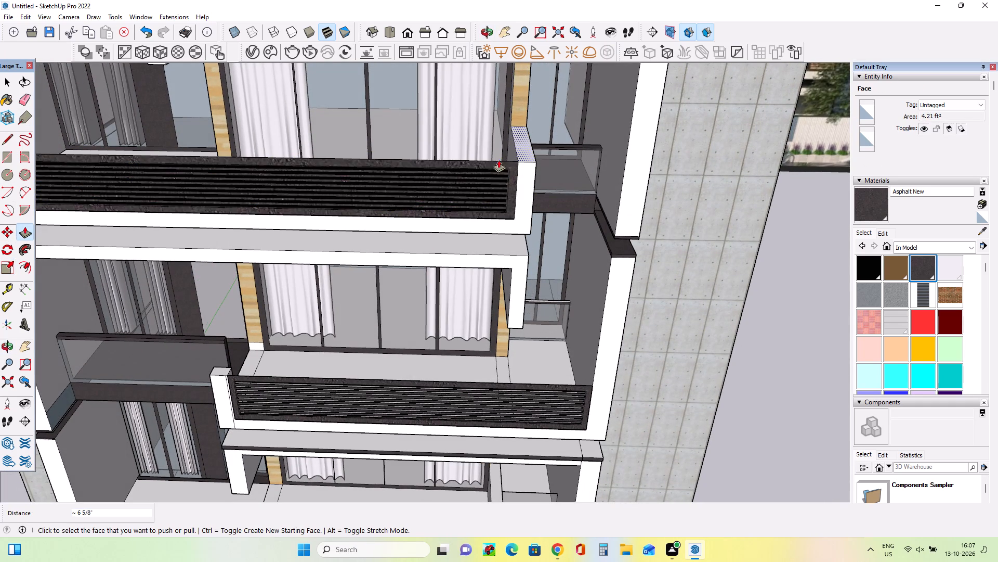
Inspect the whole front facade beside the reference photo, comparing the fitted railings and the balconies still without one.
scroll(561, 213, "down", 12)
middle_click_drag(572, 357, 556, 225)
scroll(511, 218, "up", 3)
scroll(511, 218, "down", 12)
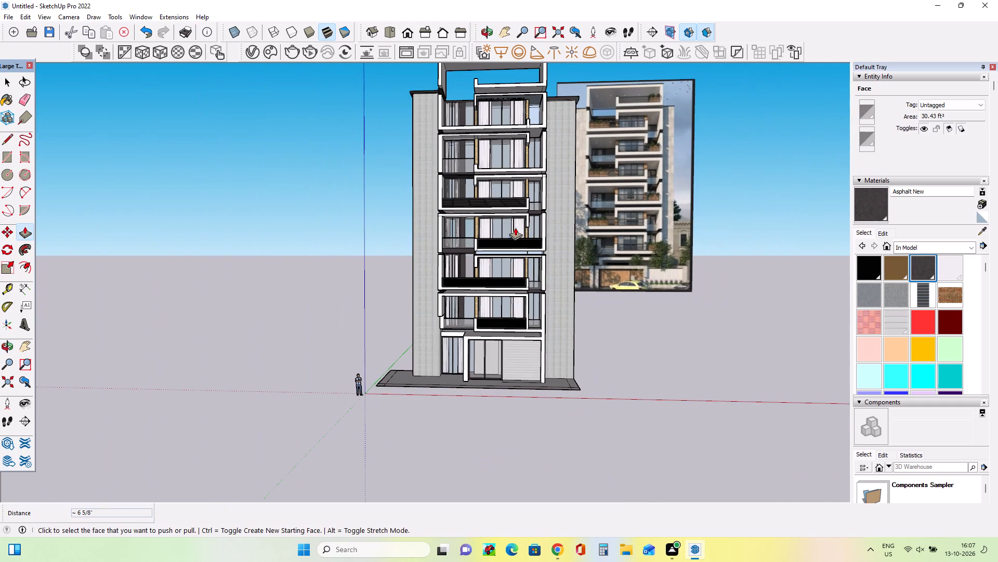
scroll(516, 195, "up", 1)
scroll(492, 155, "up", 3)
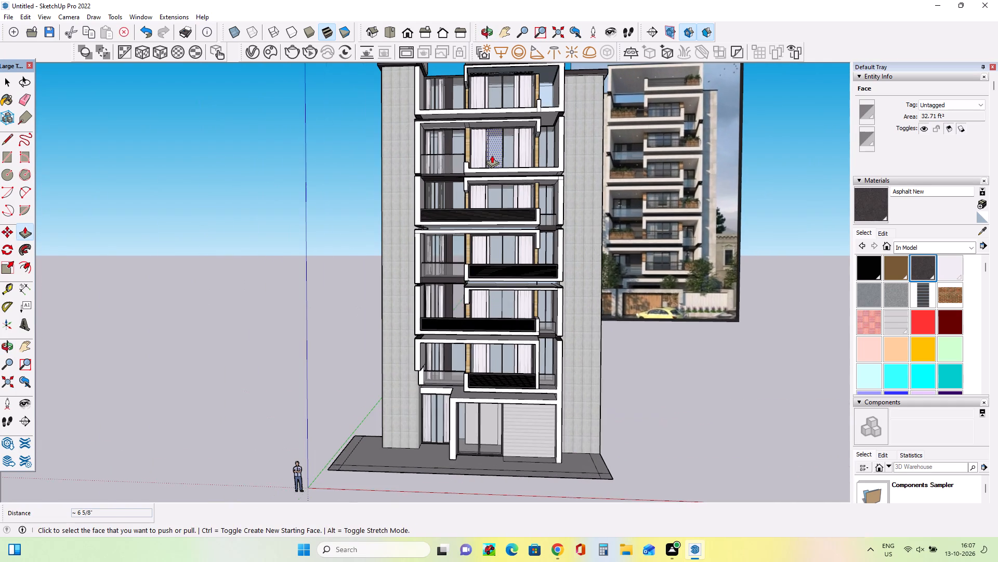
scroll(492, 155, "up", 2)
scroll(492, 155, "down", 4)
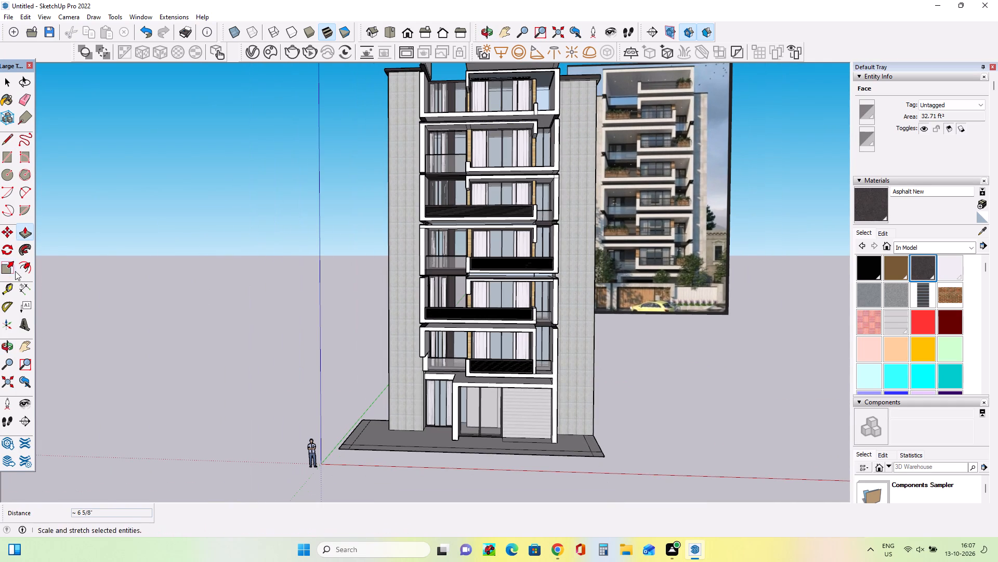
left_click(20, 341)
left_click_drag(336, 236, 295, 294)
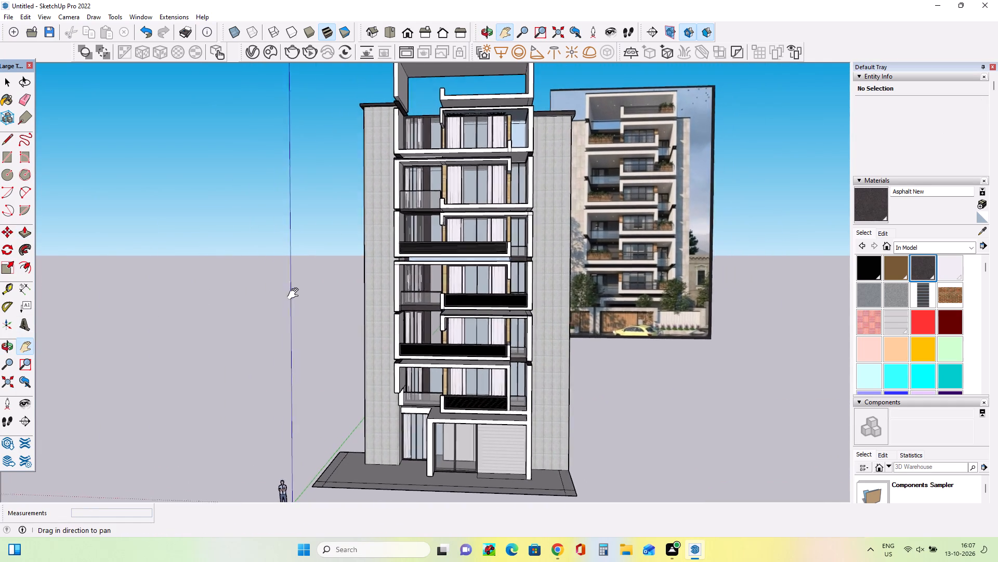
left_click_drag(295, 294, 284, 309)
scroll(347, 297, "down", 2)
scroll(348, 296, "up", 2)
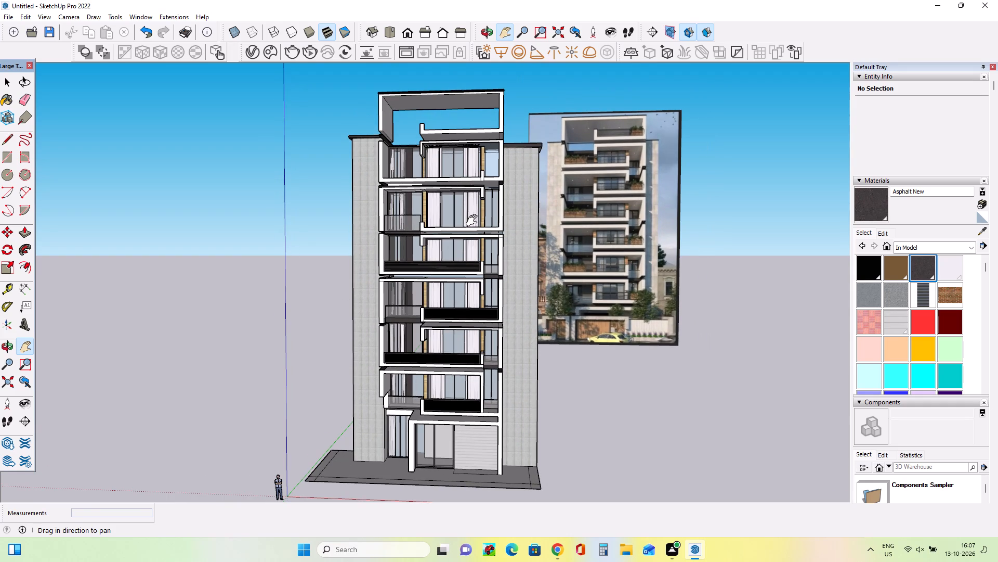
middle_click_drag(476, 211, 480, 237)
middle_click_drag(481, 242, 486, 272)
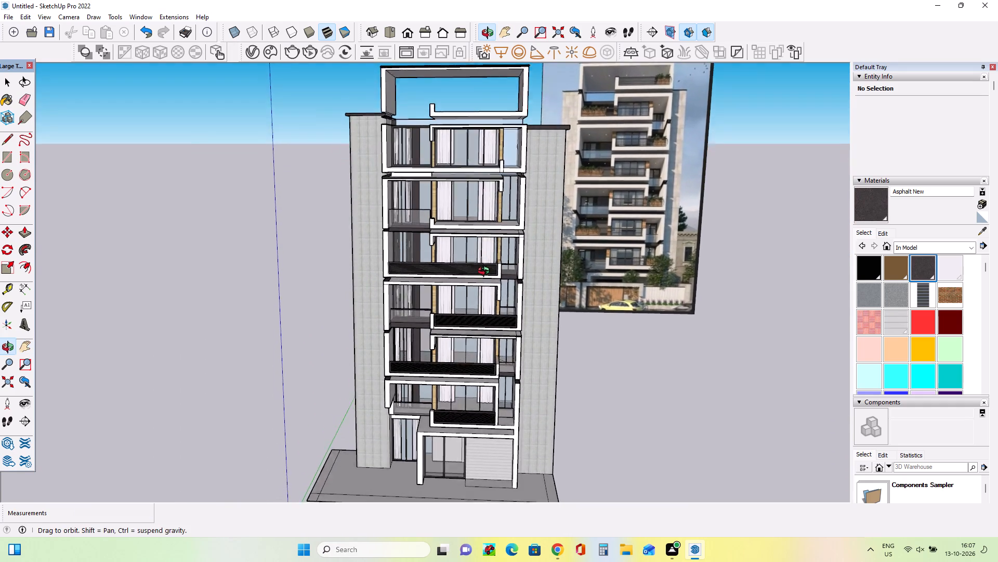
middle_click_drag(486, 272, 487, 277)
middle_click_drag(489, 294, 491, 322)
scroll(483, 293, "up", 3)
middle_click_drag(483, 293, 485, 298)
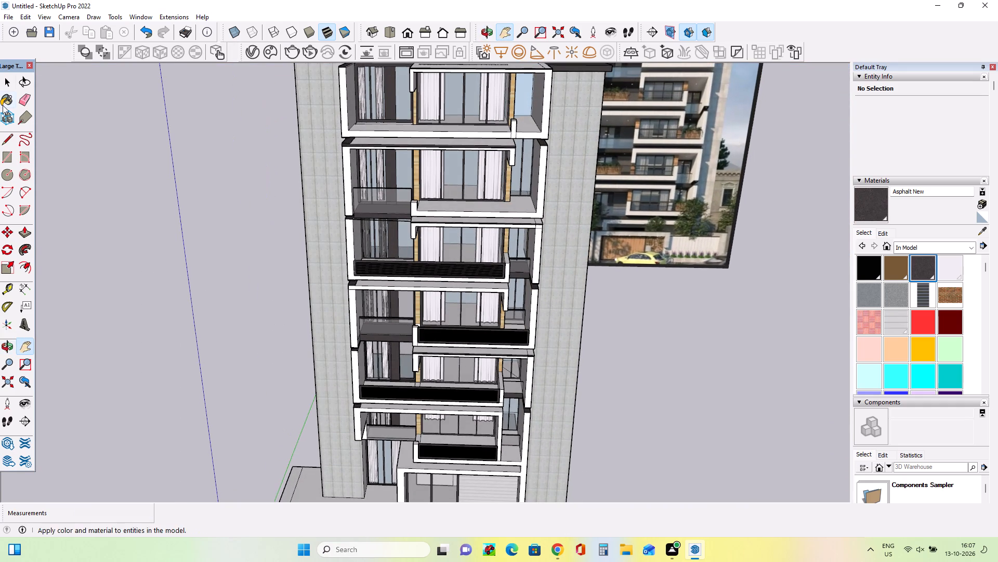
Copy the third-floor Air Grill up about 23' 6" onto the fifth-floor balcony and adjust its position against the upstand.
left_click(8, 81)
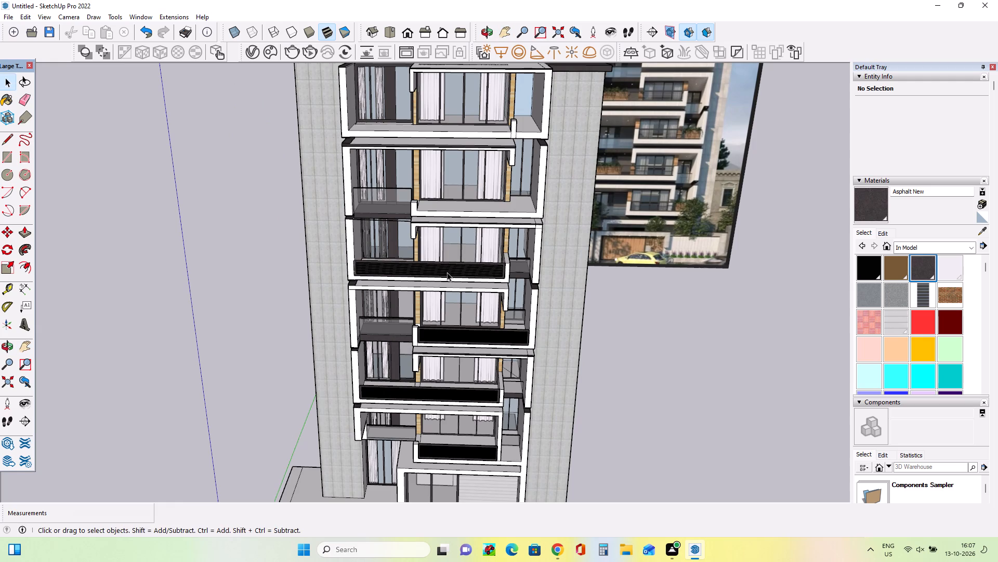
left_click(459, 337)
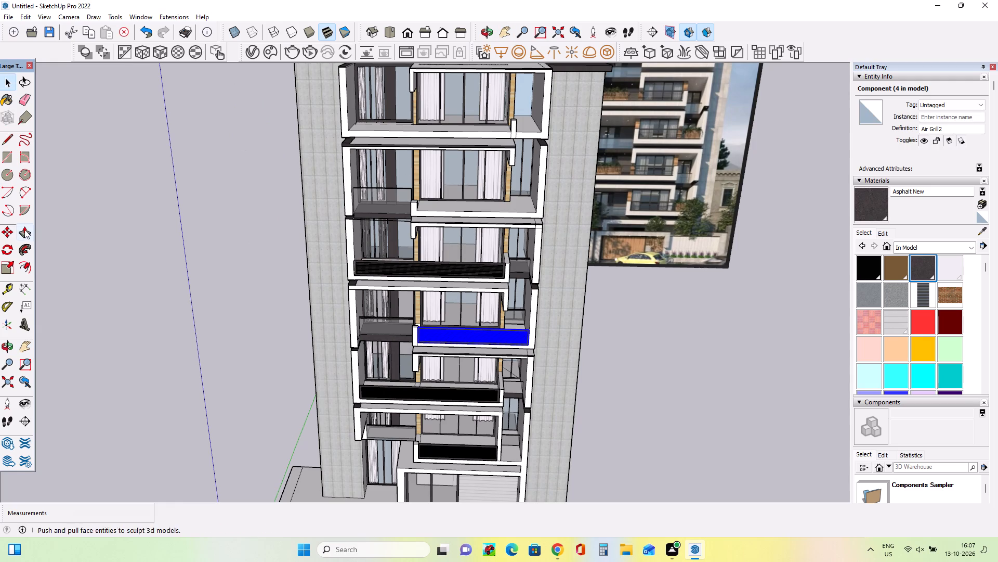
left_click(7, 232)
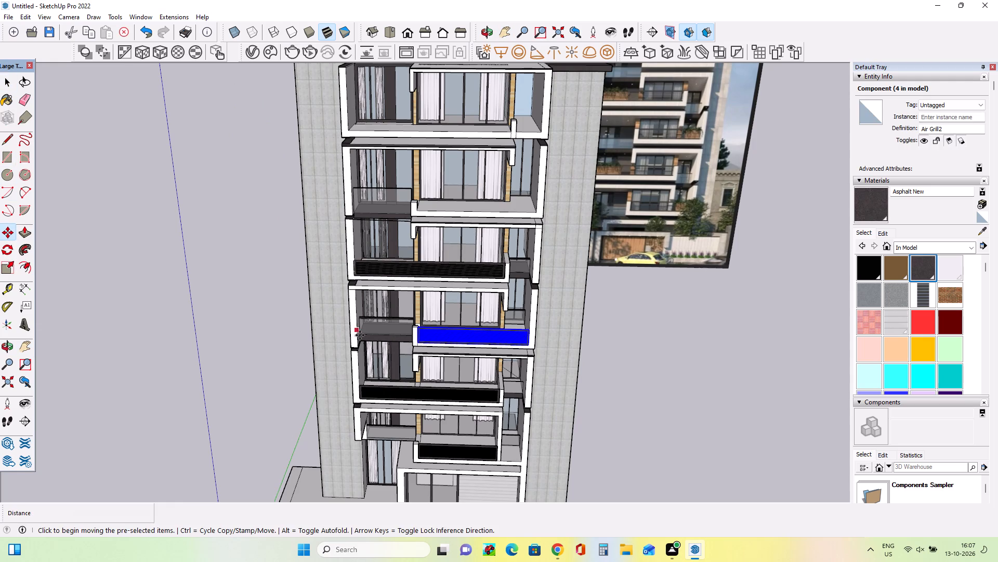
left_click(421, 343)
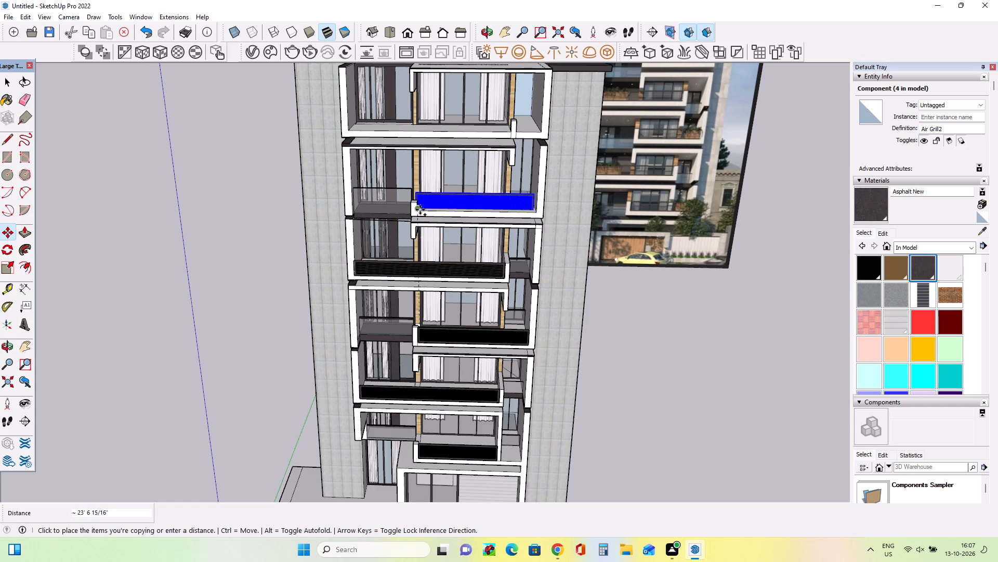
scroll(421, 214, "up", 8)
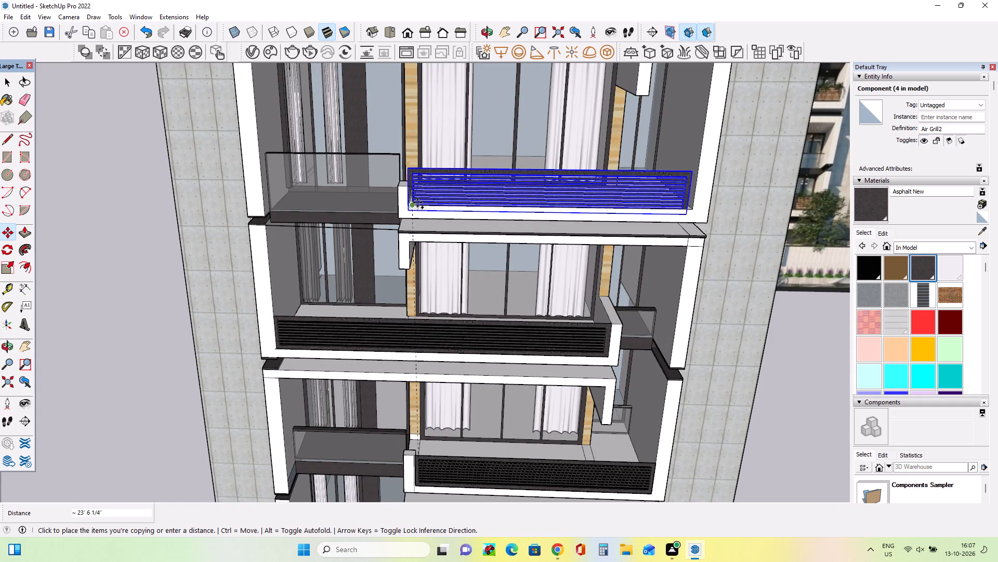
left_click(421, 200)
left_click(413, 212)
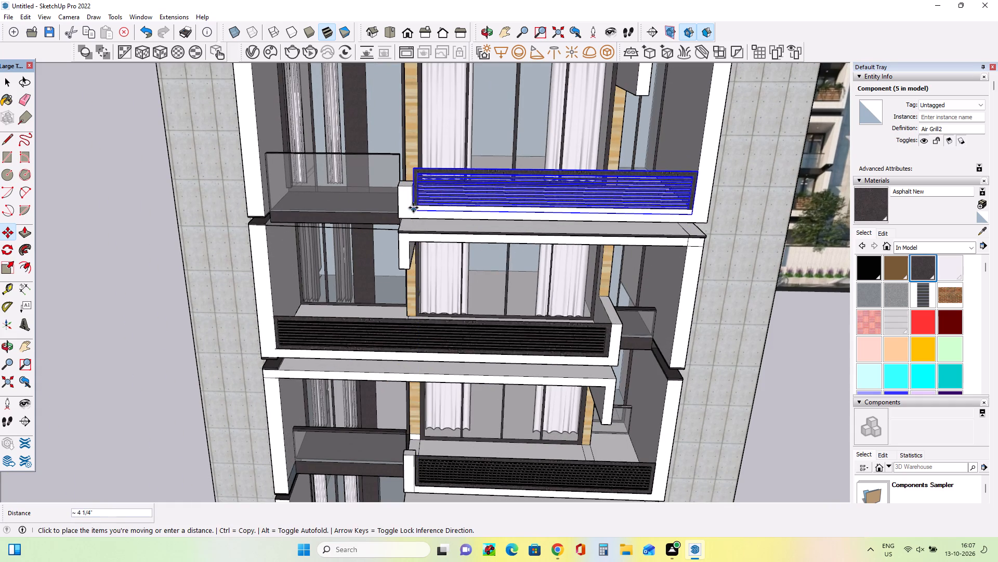
left_click(413, 206)
Push/Pull the fifth-floor upstand's top face up about 1' 2 5/8" to line up with the top edge of the Air Grill.
middle_click_drag(483, 212, 515, 238)
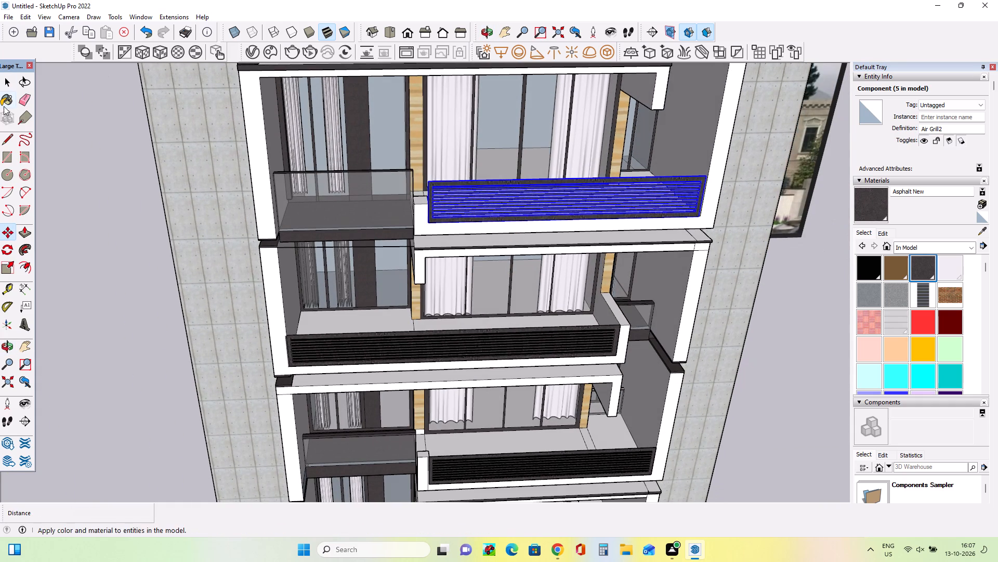
left_click(24, 231)
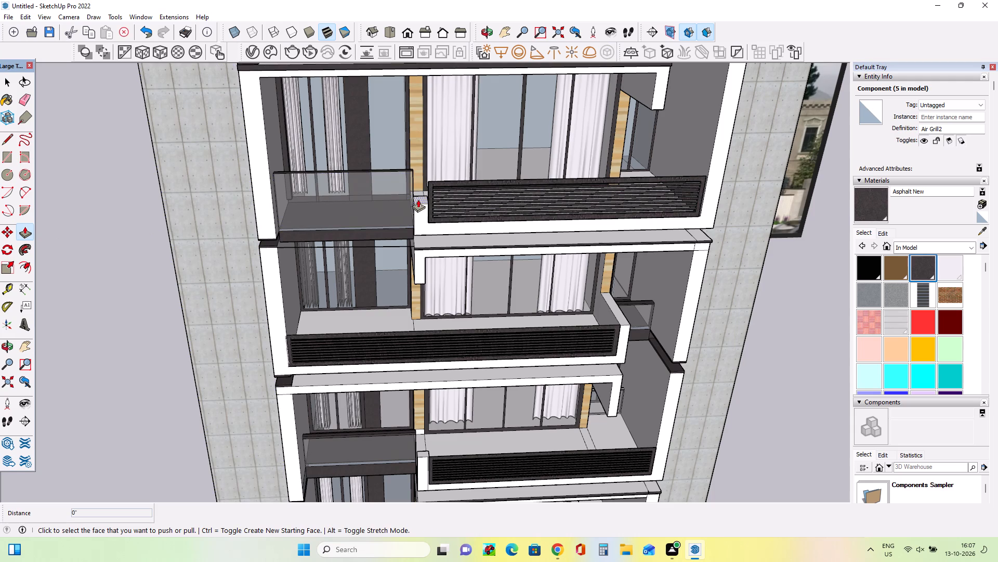
left_click(418, 199)
left_click(436, 184)
Copy the fourth-floor Air Grill straight up onto the sixth-floor balcony.
middle_click_drag(451, 232, 519, 241)
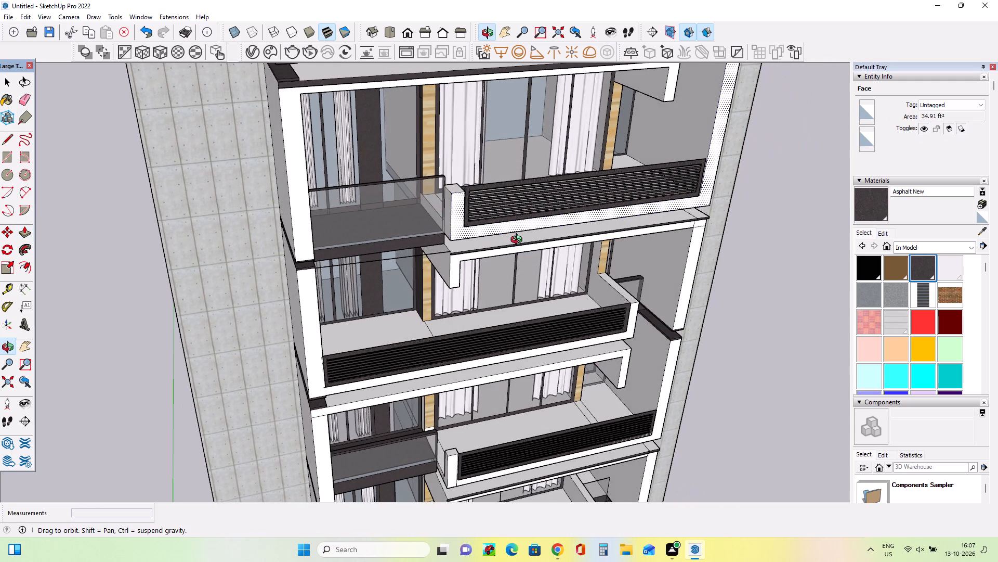
middle_click_drag(519, 241, 410, 247)
scroll(410, 247, "down", 5)
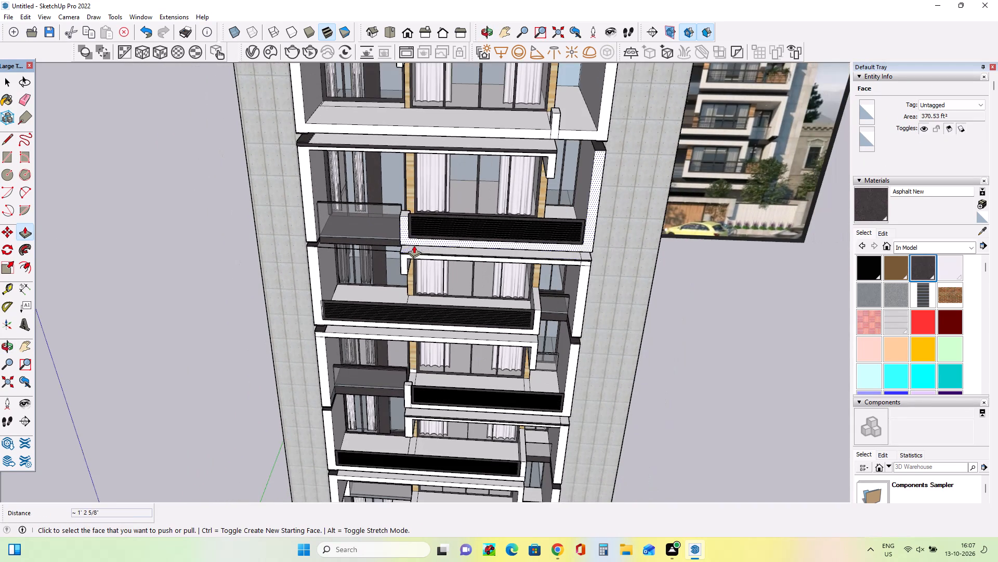
middle_click(414, 245)
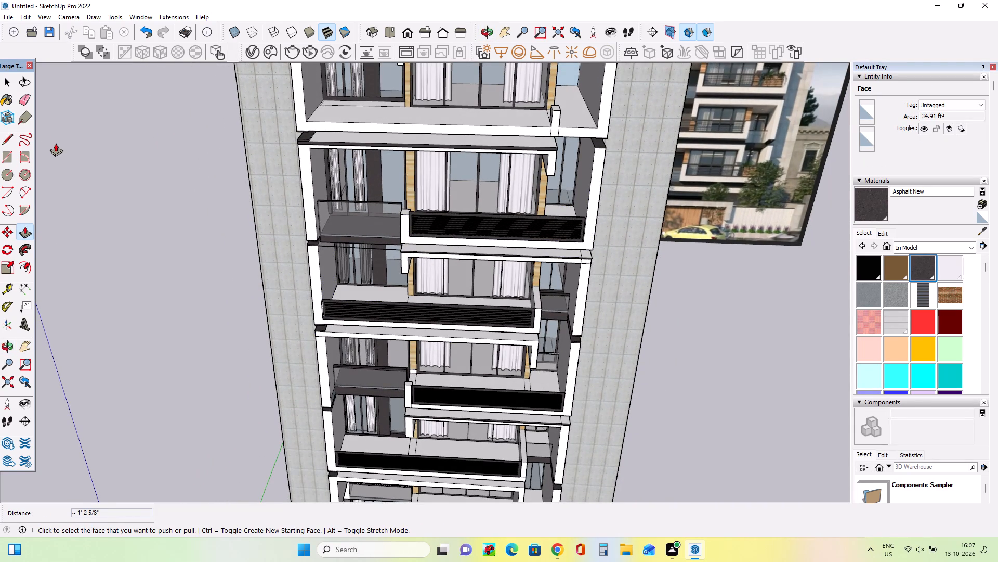
left_click(4, 74)
left_click(4, 80)
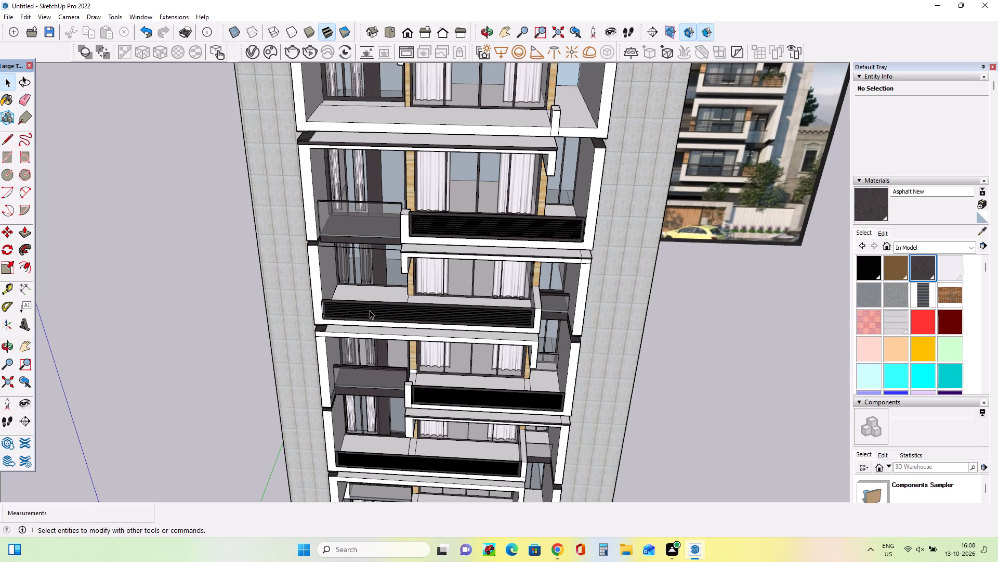
left_click(370, 310)
left_click(5, 236)
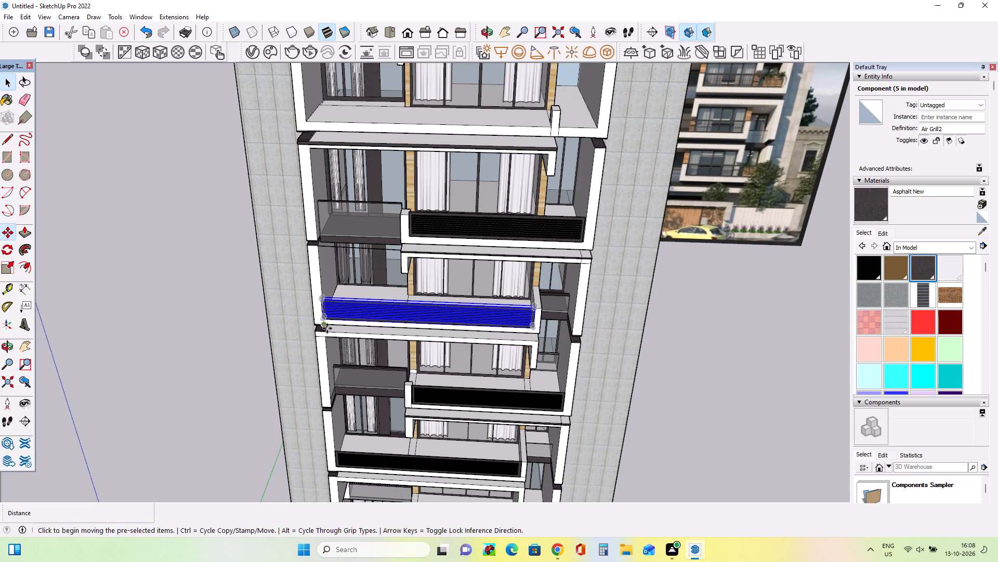
left_click(323, 322)
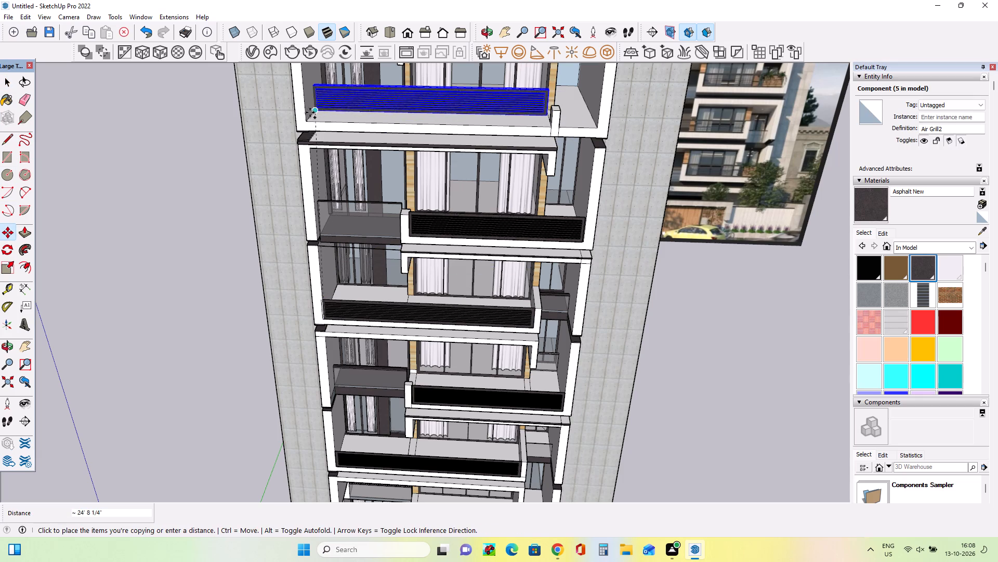
left_click(307, 123)
Push/Pull the sixth-floor upstand's top face up about 1' to line up with the top edge of the Air Grill.
middle_click_drag(504, 191, 403, 196)
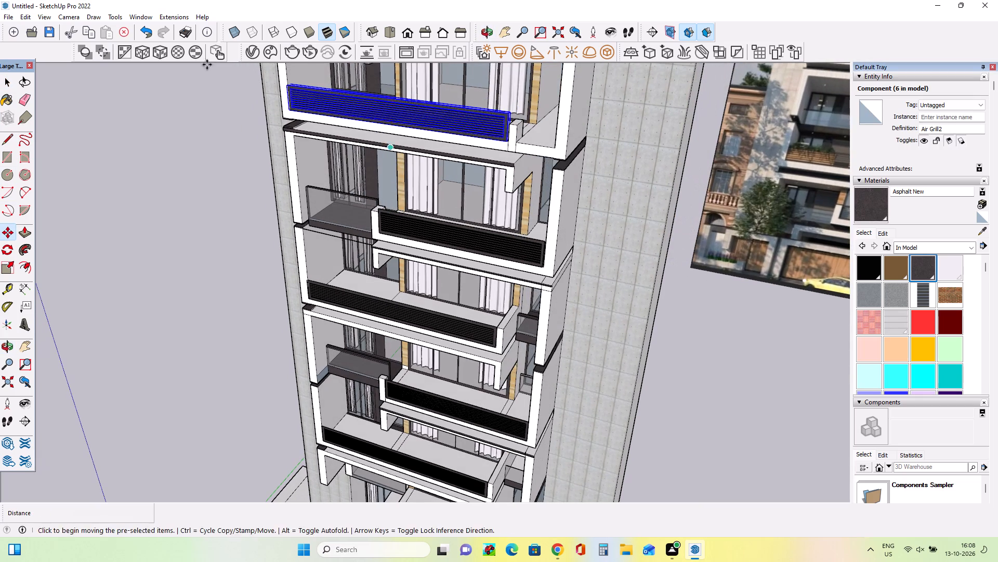
left_click(25, 236)
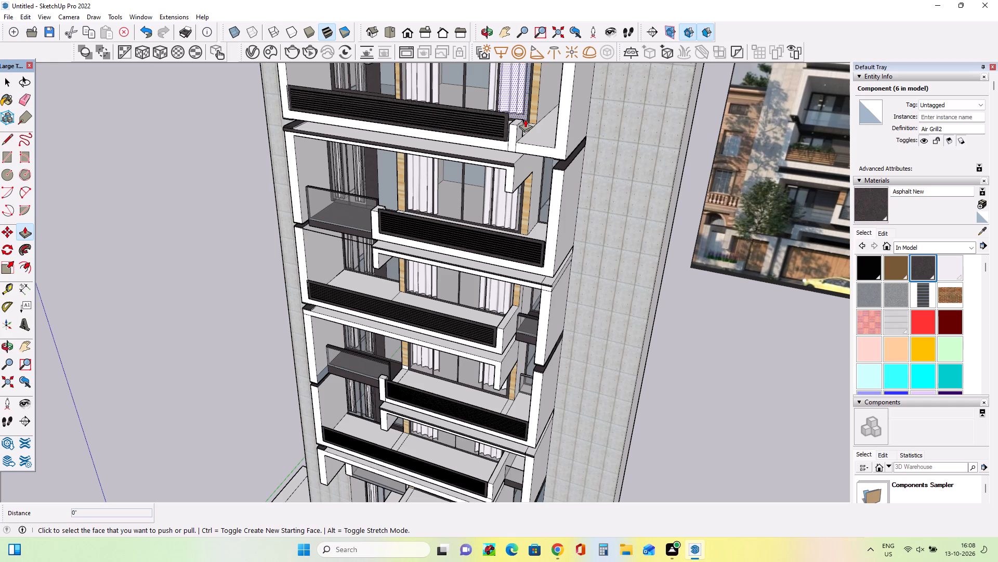
left_click(517, 122)
left_click(498, 109)
Copy the fifth-floor Air Grill up onto the top-level balcony, beside its upstand.
middle_click_drag(533, 165, 628, 155)
scroll(628, 155, "down", 3)
scroll(532, 167, "down", 10)
scroll(567, 249, "up", 1)
middle_click_drag(567, 249, 562, 216)
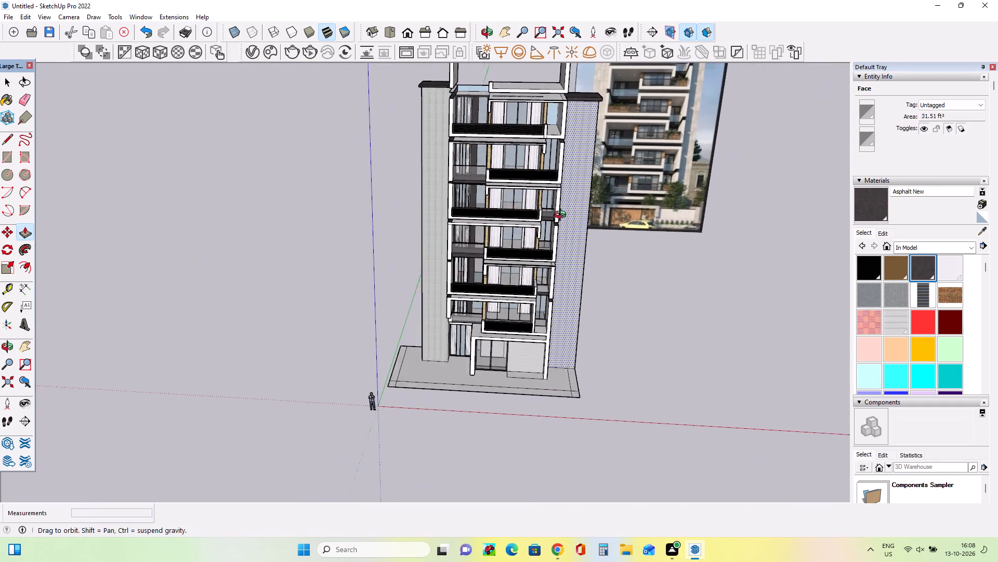
middle_click_drag(562, 216, 562, 194)
scroll(557, 184, "down", 4)
scroll(542, 84, "up", 2)
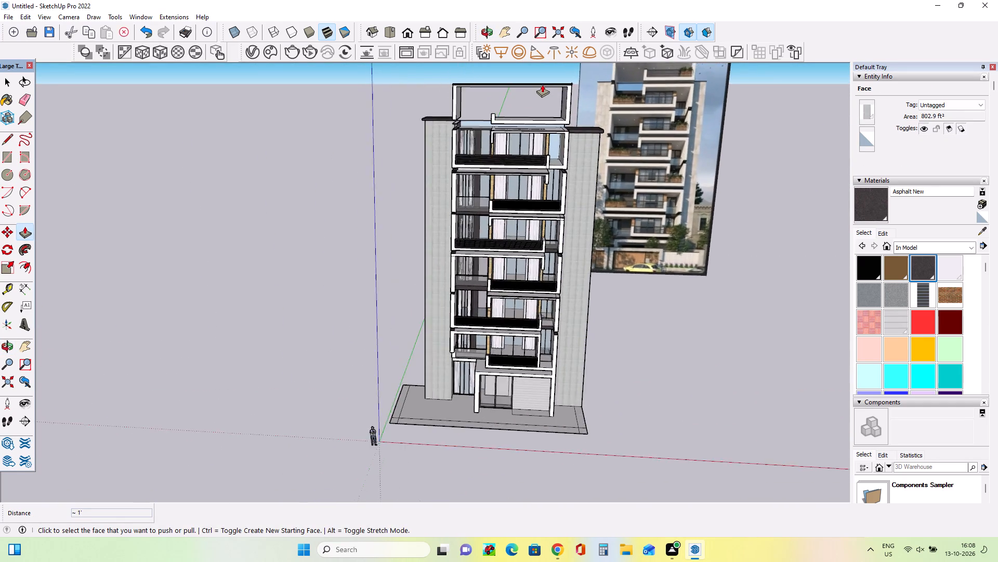
scroll(542, 84, "up", 10)
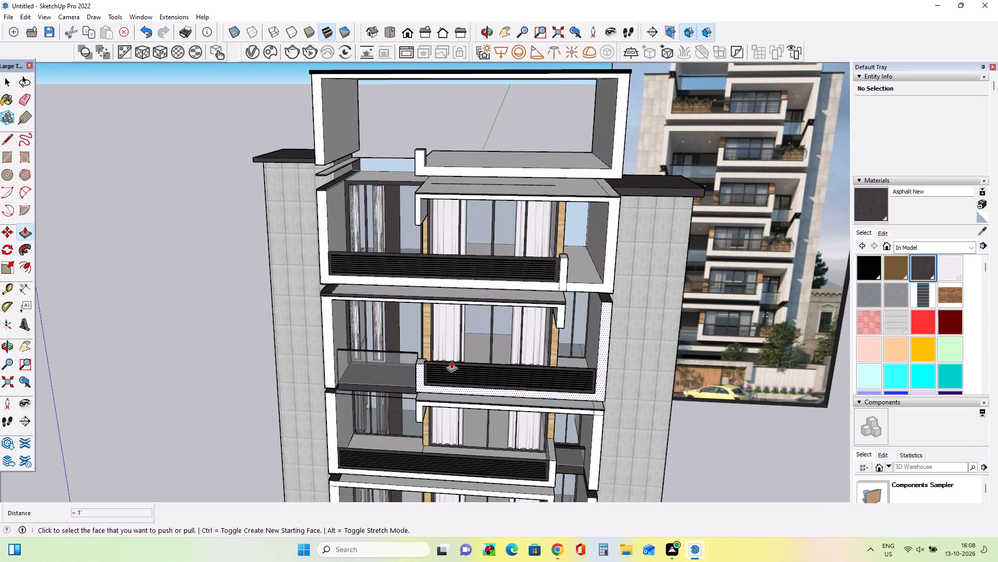
left_click(3, 87)
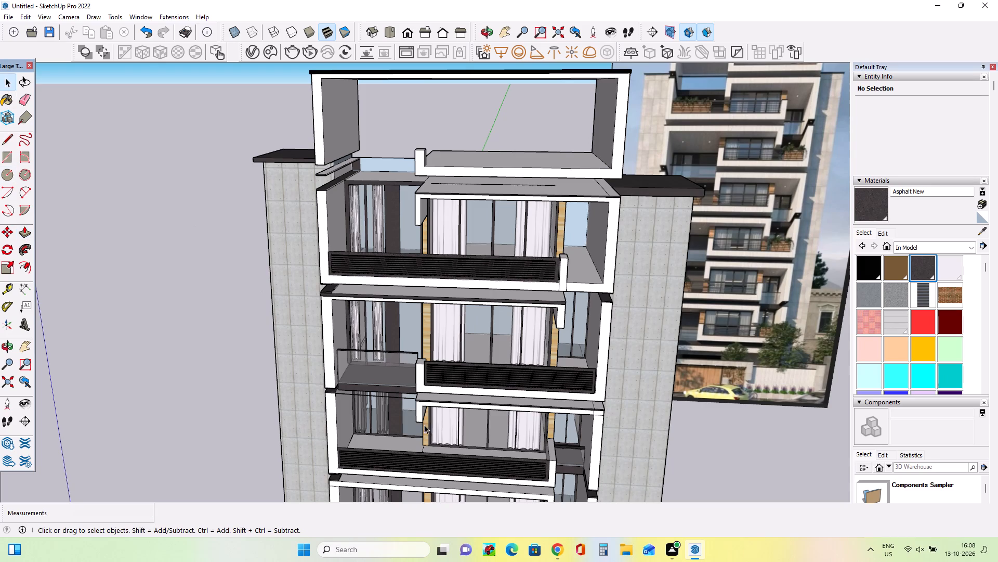
left_click(472, 387)
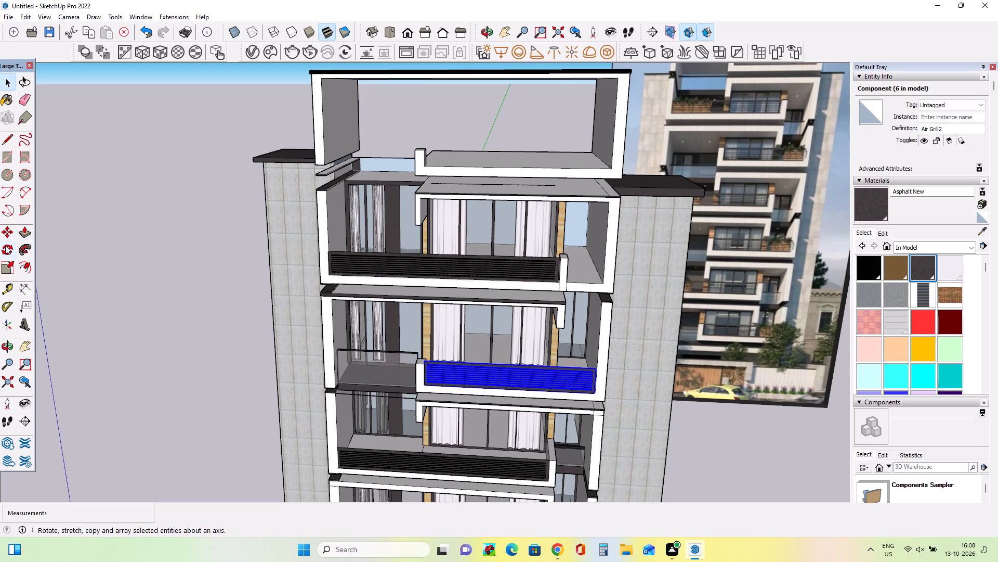
left_click(5, 232)
left_click(424, 390)
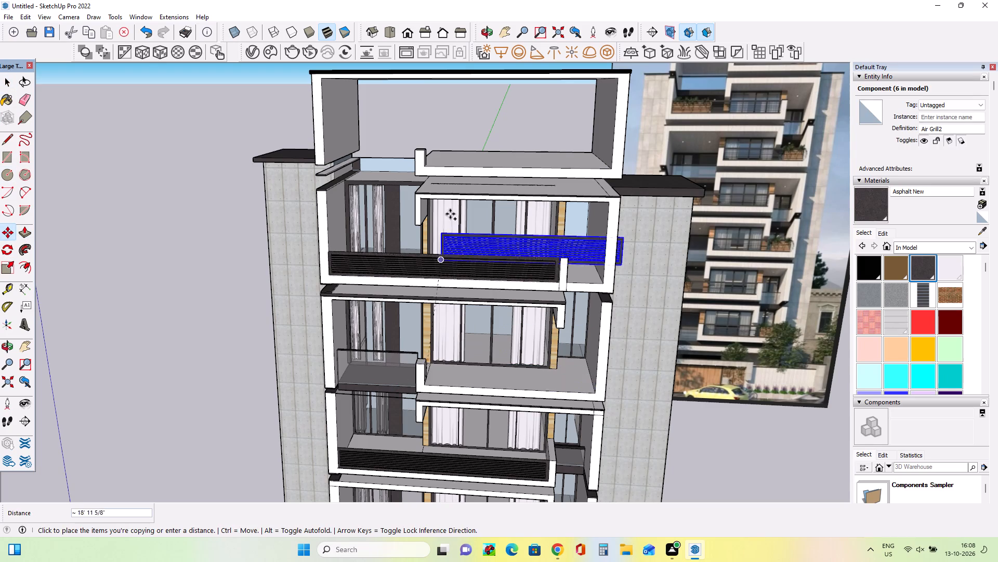
left_click(425, 161)
Move the top-level Air Grill about 2' 2 7/16" to the balcony's front edge against the upstand, and clear the selection.
middle_click_drag(551, 206, 550, 210)
middle_click_drag(546, 218, 511, 272)
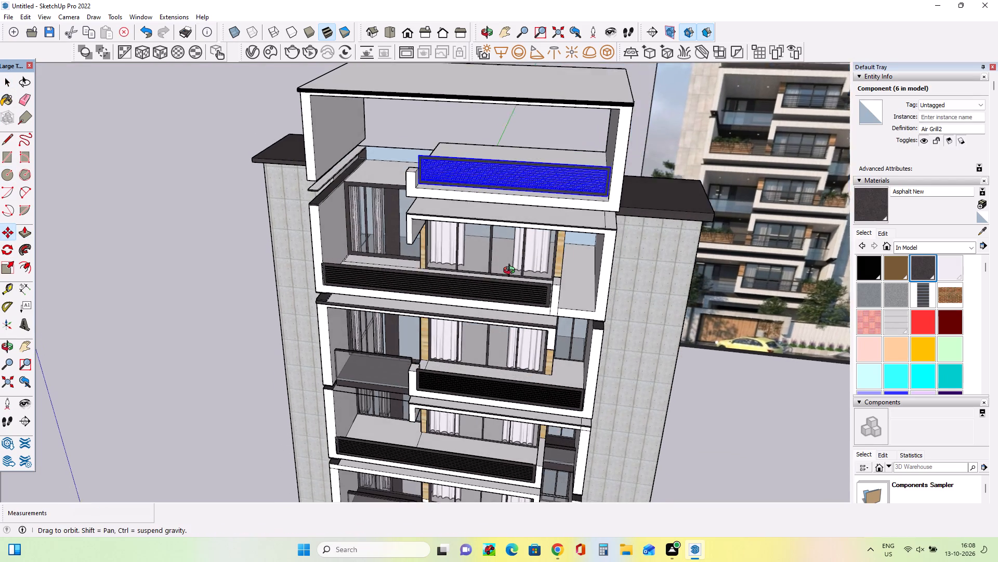
middle_click_drag(511, 272, 511, 273)
left_click(419, 186)
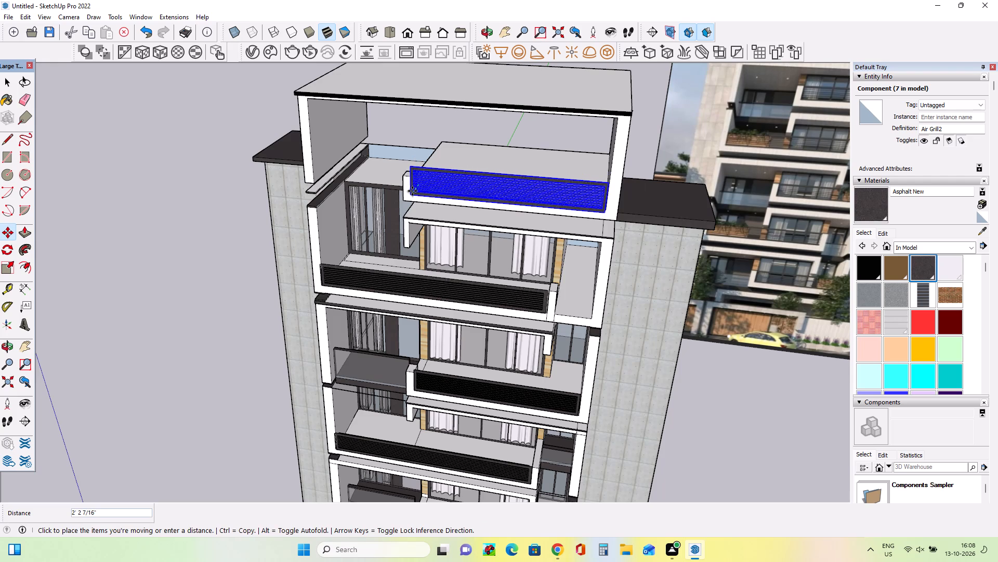
left_click(412, 191)
middle_click_drag(616, 250, 618, 261)
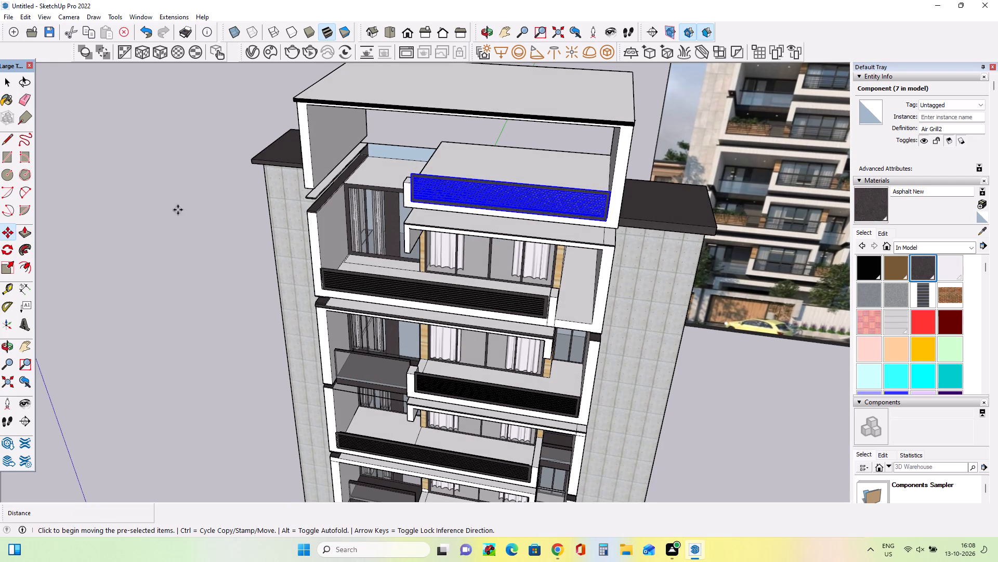
left_click(10, 82)
left_click(114, 167)
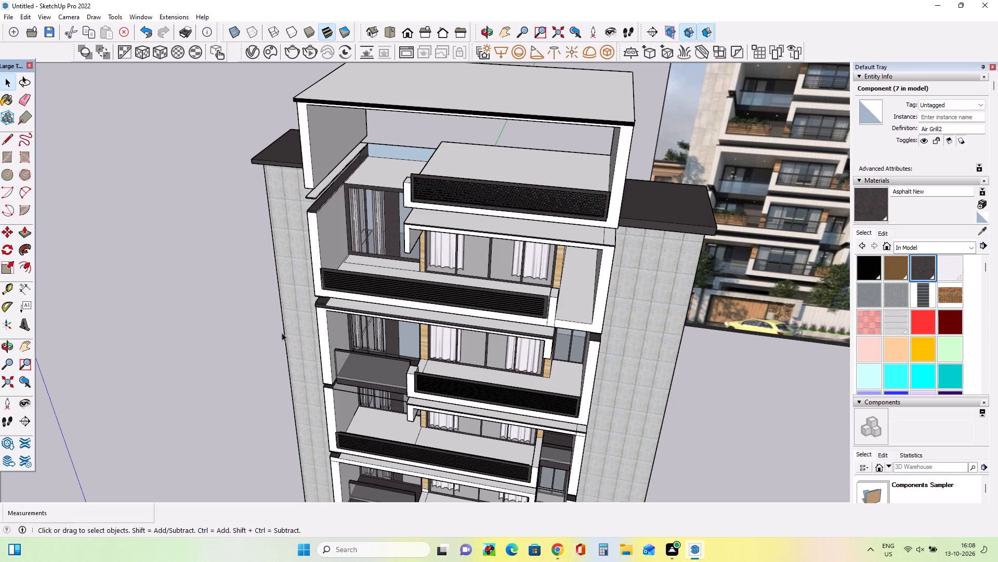
Inspect the whole front facade beside the reference photo, comparing the railings and the open top-level frame.
middle_click_drag(343, 339, 392, 266)
scroll(392, 265, "down", 12)
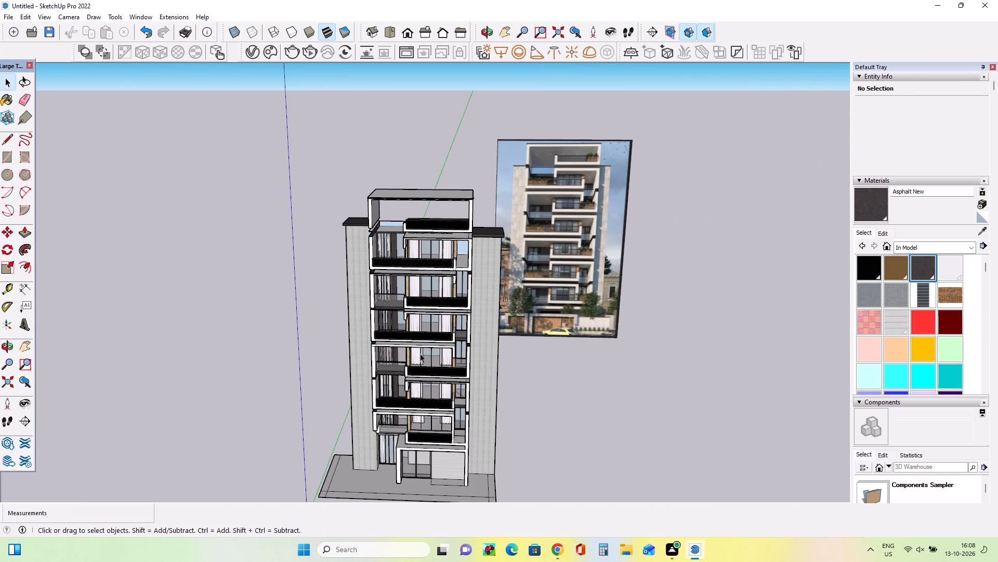
left_click(25, 346)
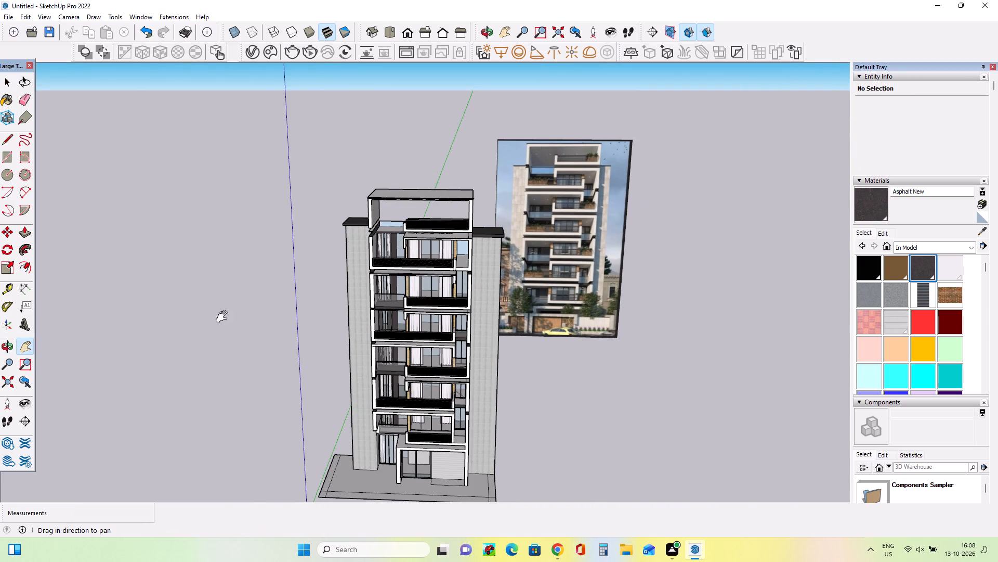
left_click_drag(237, 313, 186, 190)
scroll(304, 238, "up", 3)
left_click_drag(423, 309, 401, 277)
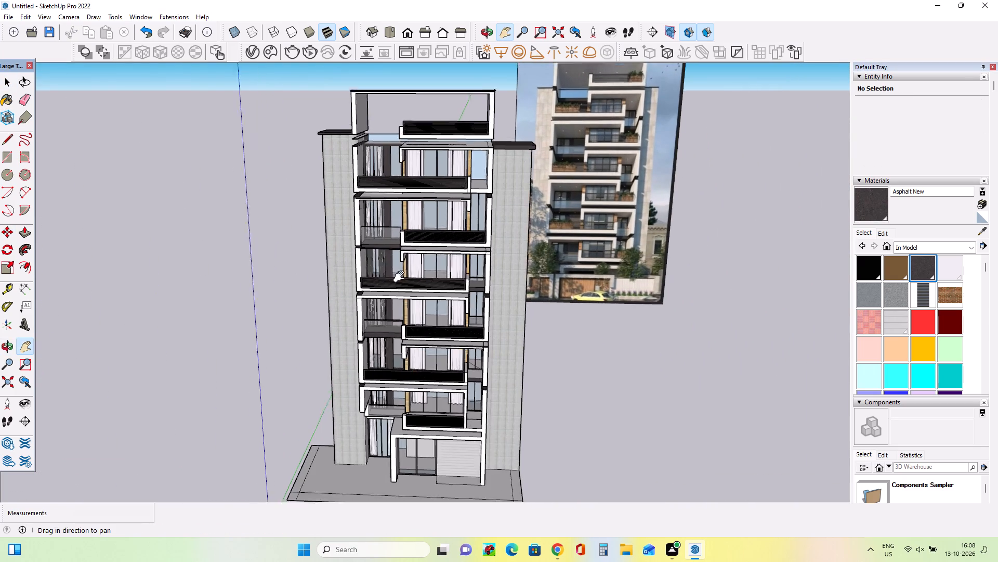
left_click_drag(401, 277, 382, 264)
scroll(380, 292, "down", 1)
middle_click_drag(398, 340, 399, 337)
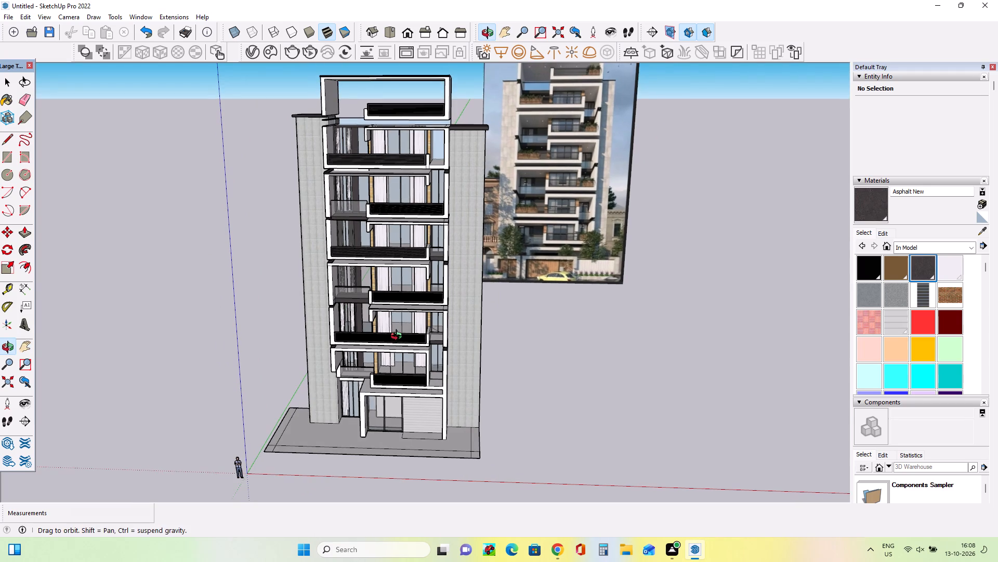
middle_click_drag(399, 337, 400, 335)
scroll(400, 335, "down", 1)
middle_click(400, 334)
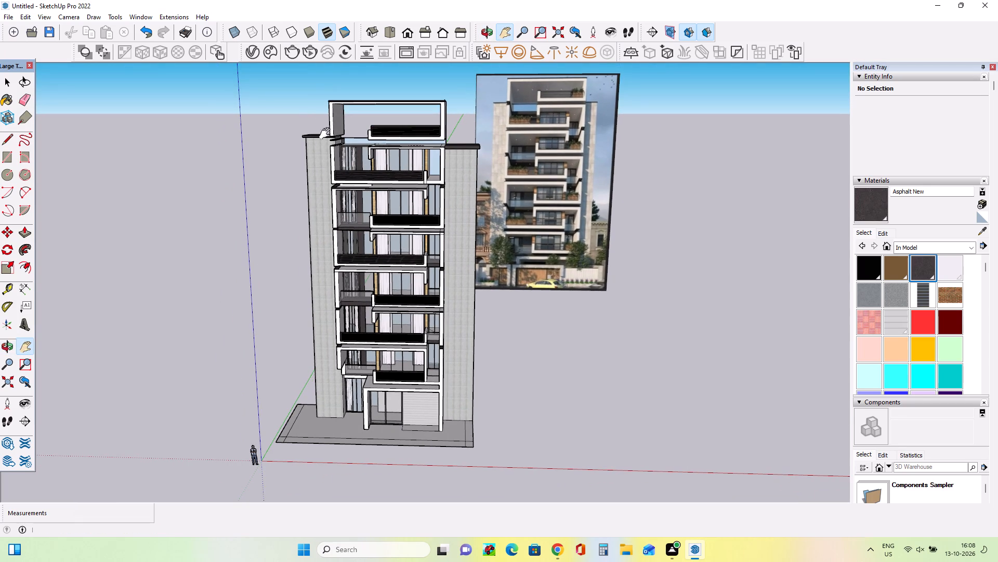
scroll(330, 97, "up", 3)
middle_click_drag(436, 132, 470, 169)
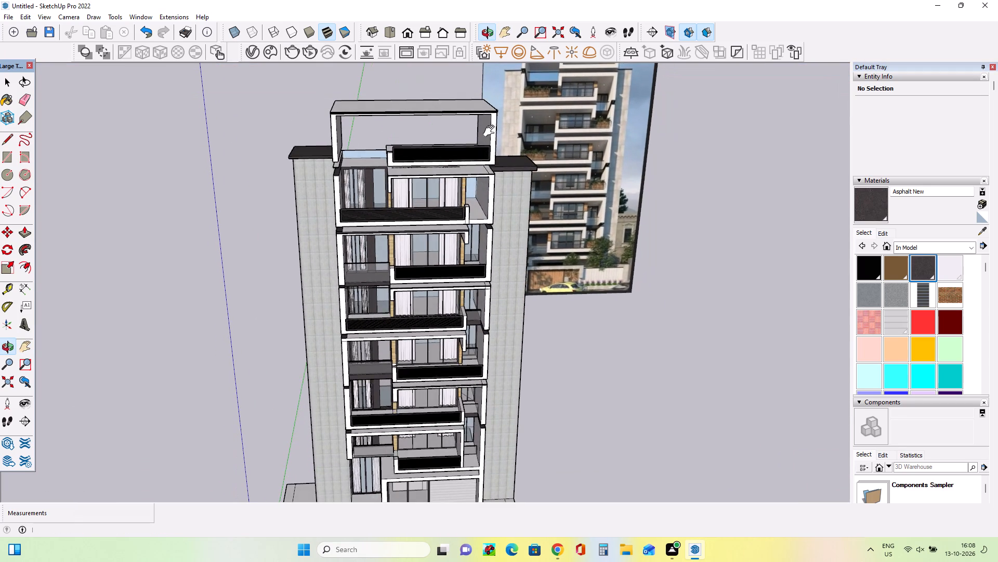
scroll(491, 130, "up", 3)
middle_click_drag(492, 135, 493, 143)
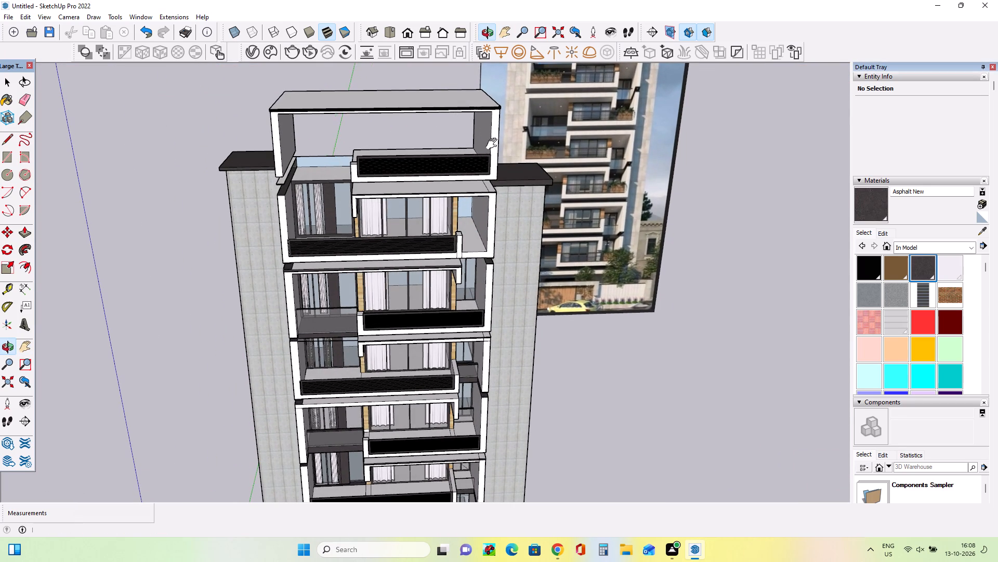
middle_click_drag(425, 159, 430, 131)
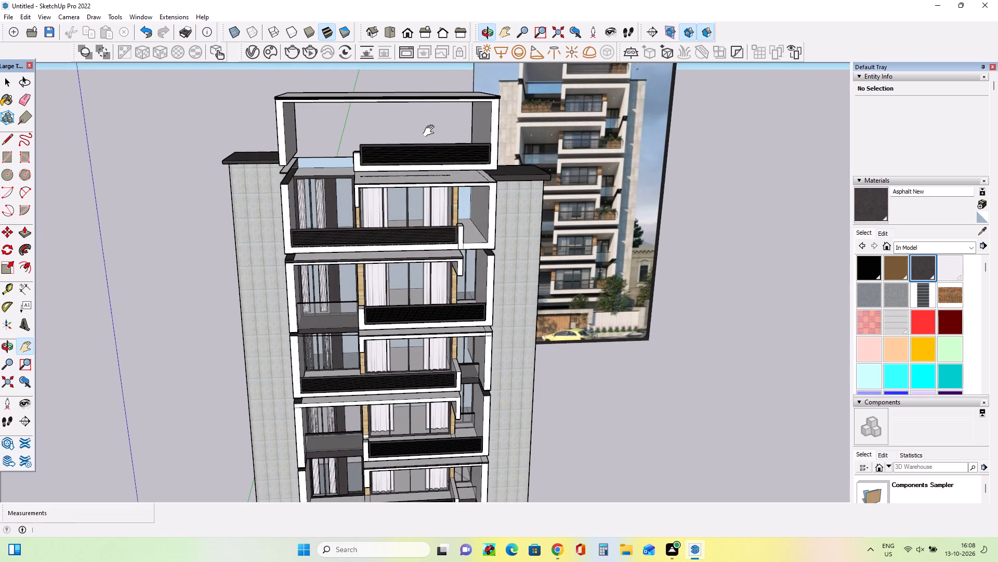
Draw a horizontal band rectangle about 17' 6" by 1' 2" across the outer side wall of the top level.
scroll(507, 118, "up", 3)
middle_click_drag(505, 118, 394, 137)
left_click(3, 156)
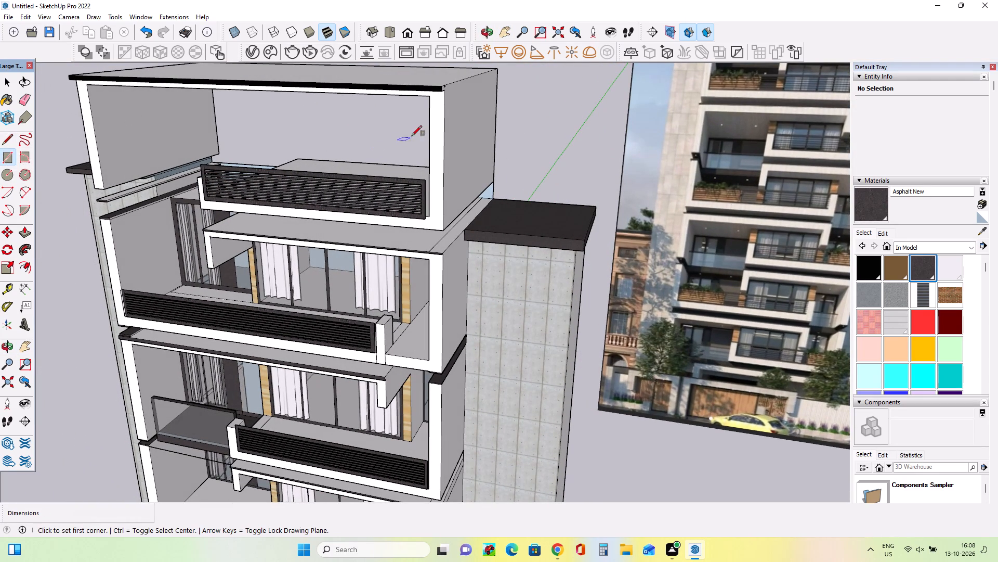
left_click(431, 135)
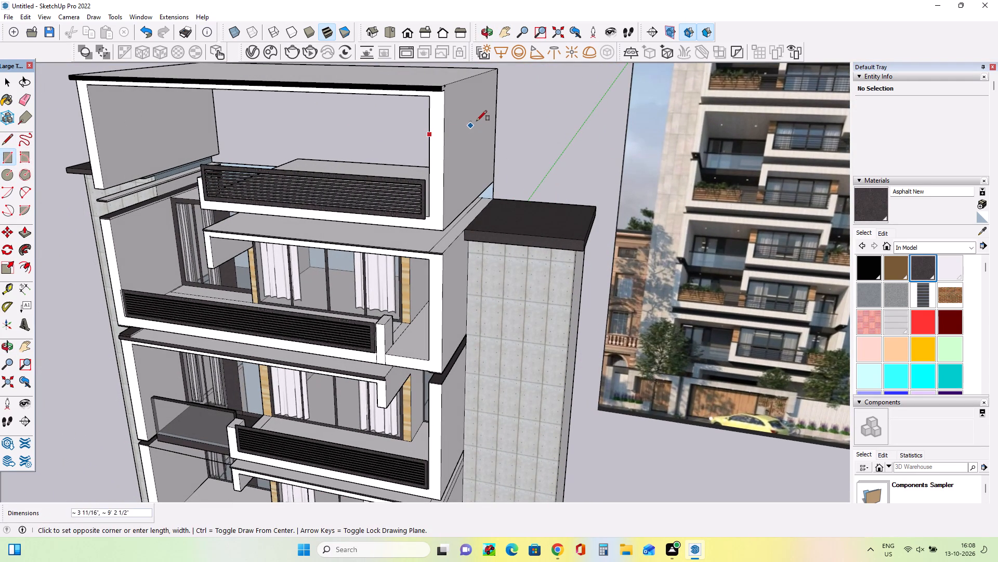
left_click(498, 93)
middle_click_drag(506, 134, 465, 140)
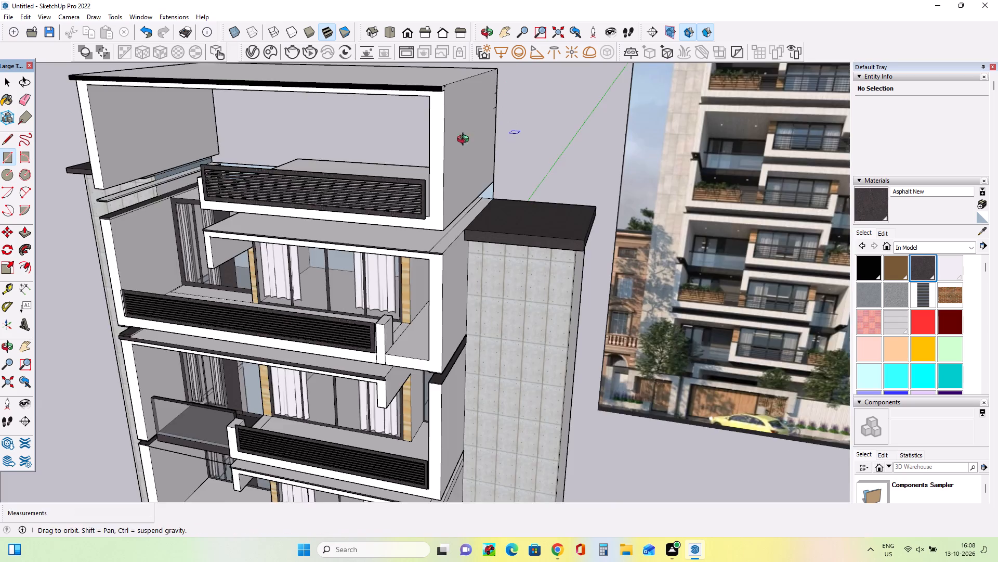
middle_click_drag(465, 140, 460, 142)
middle_click_drag(447, 146, 324, 155)
left_click(483, 118)
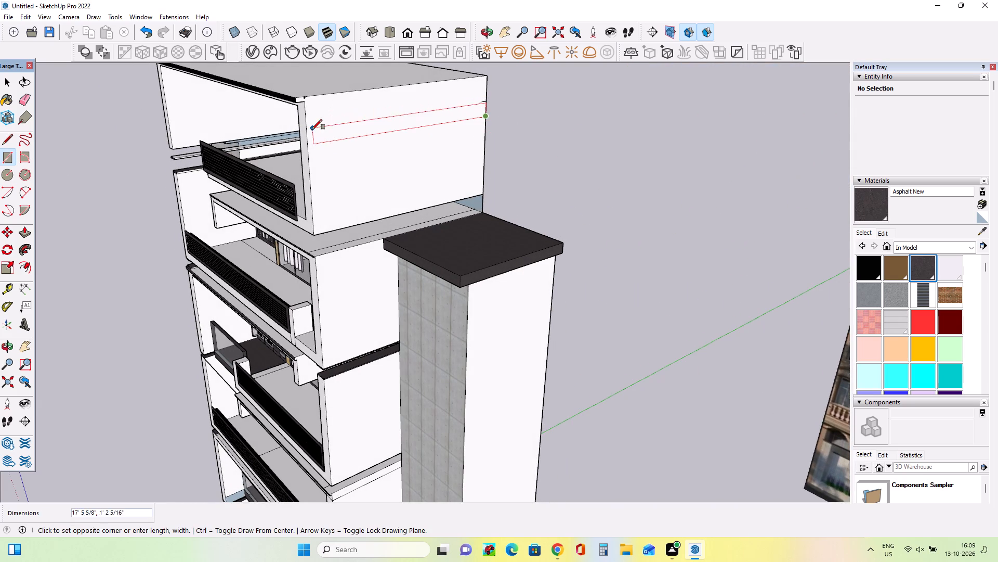
left_click(303, 127)
middle_click_drag(333, 155, 405, 150)
Draw a rectangle of about 1' 4" by 1' 1" on the front end of the top-level side wall, level with the band.
left_click(387, 142)
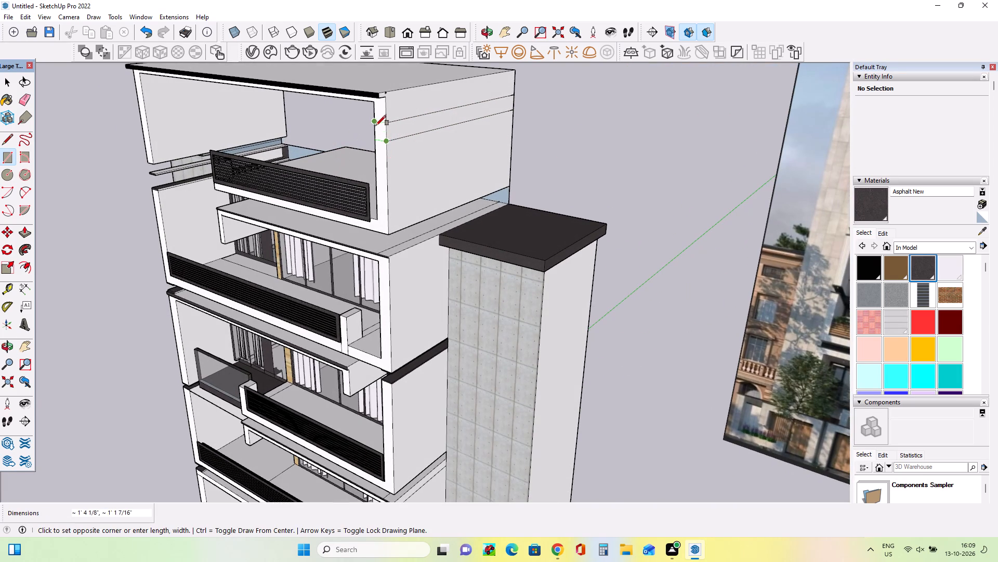
left_click(378, 124)
left_click(373, 122)
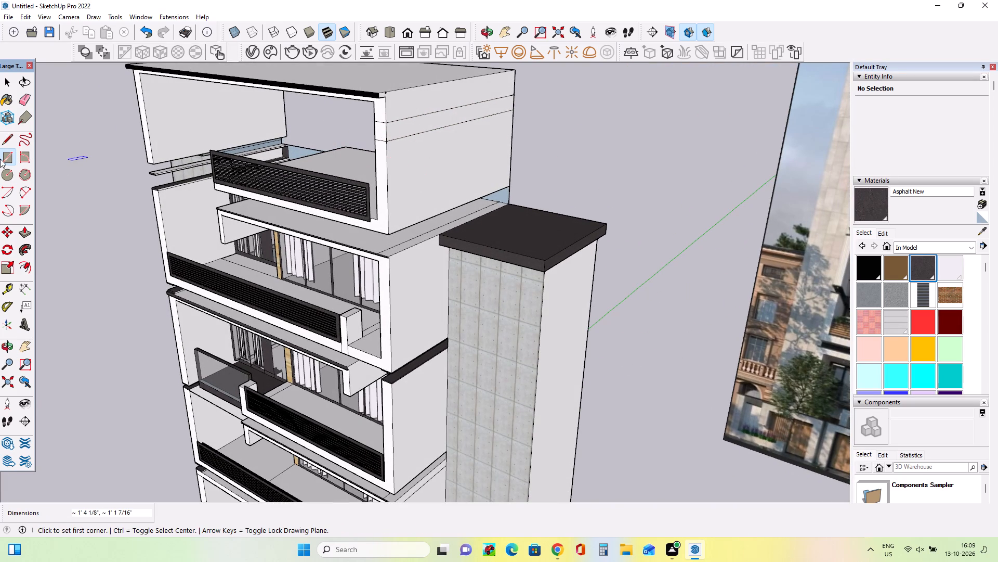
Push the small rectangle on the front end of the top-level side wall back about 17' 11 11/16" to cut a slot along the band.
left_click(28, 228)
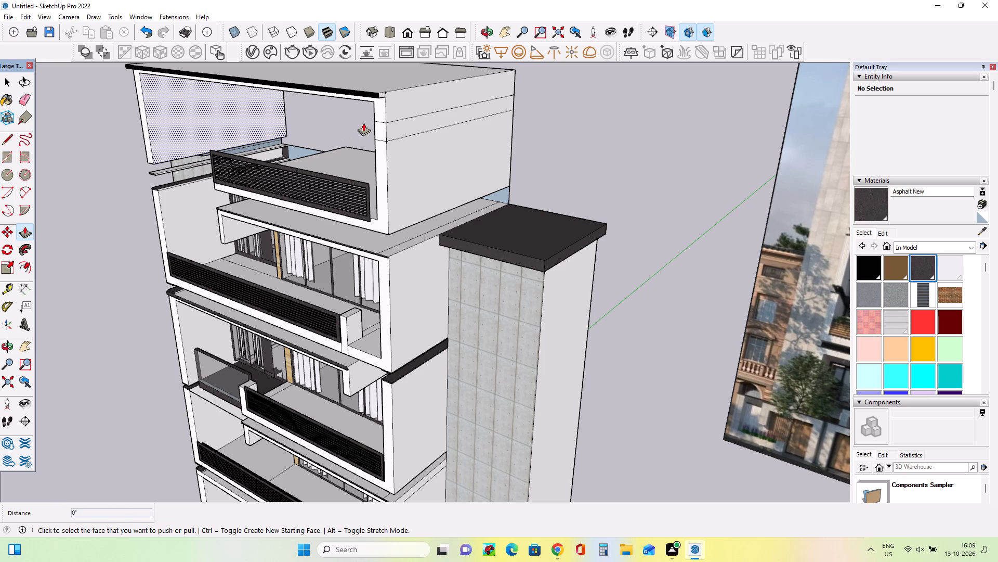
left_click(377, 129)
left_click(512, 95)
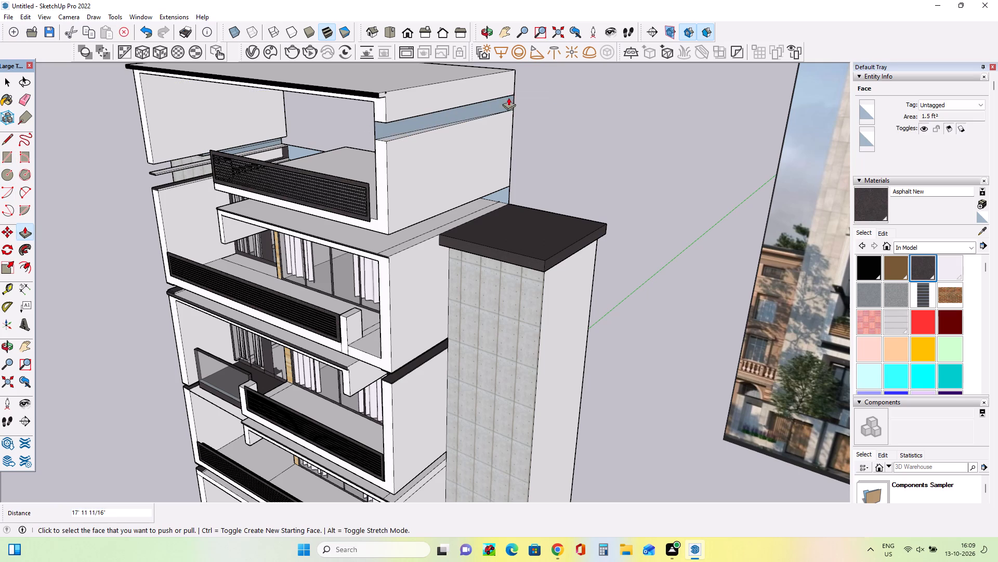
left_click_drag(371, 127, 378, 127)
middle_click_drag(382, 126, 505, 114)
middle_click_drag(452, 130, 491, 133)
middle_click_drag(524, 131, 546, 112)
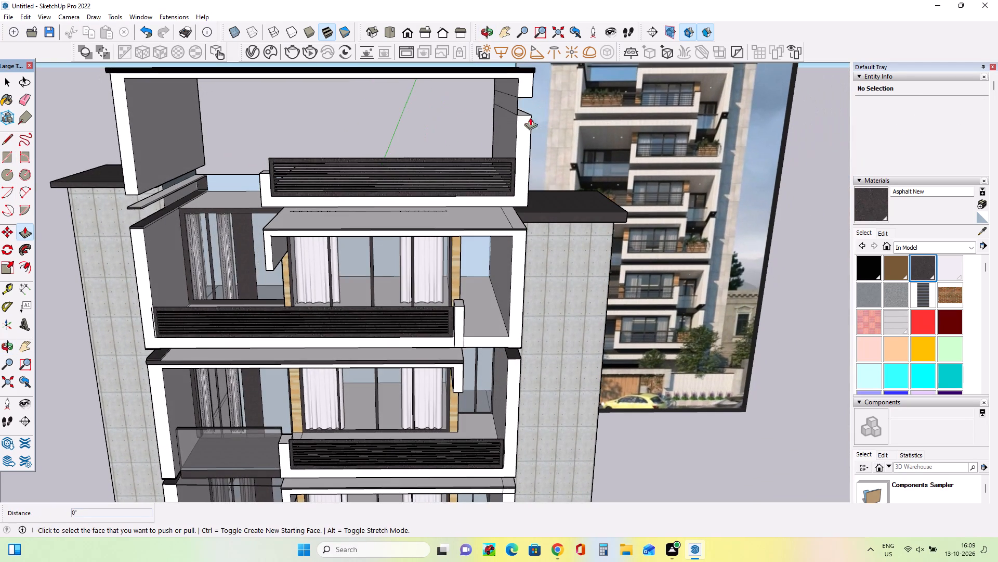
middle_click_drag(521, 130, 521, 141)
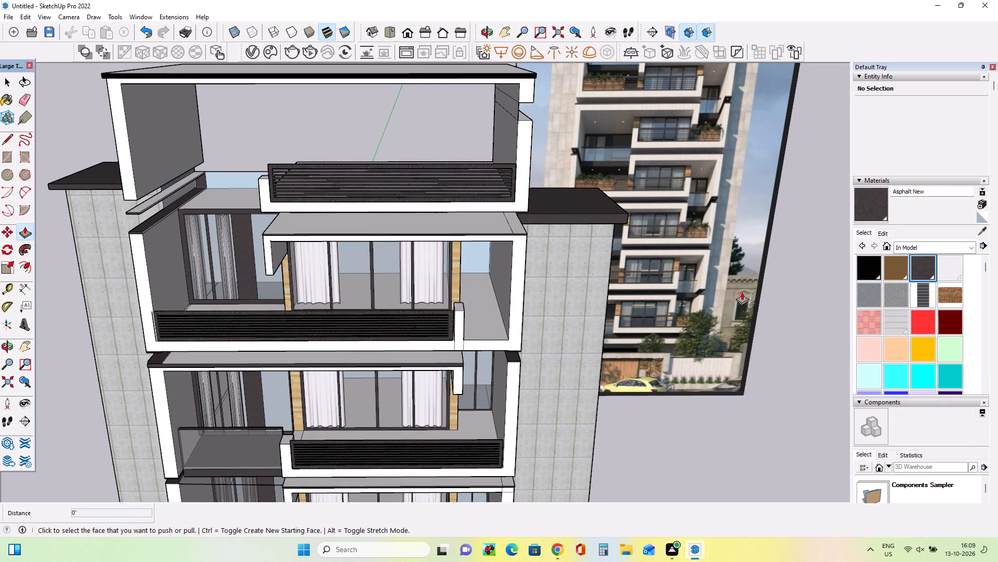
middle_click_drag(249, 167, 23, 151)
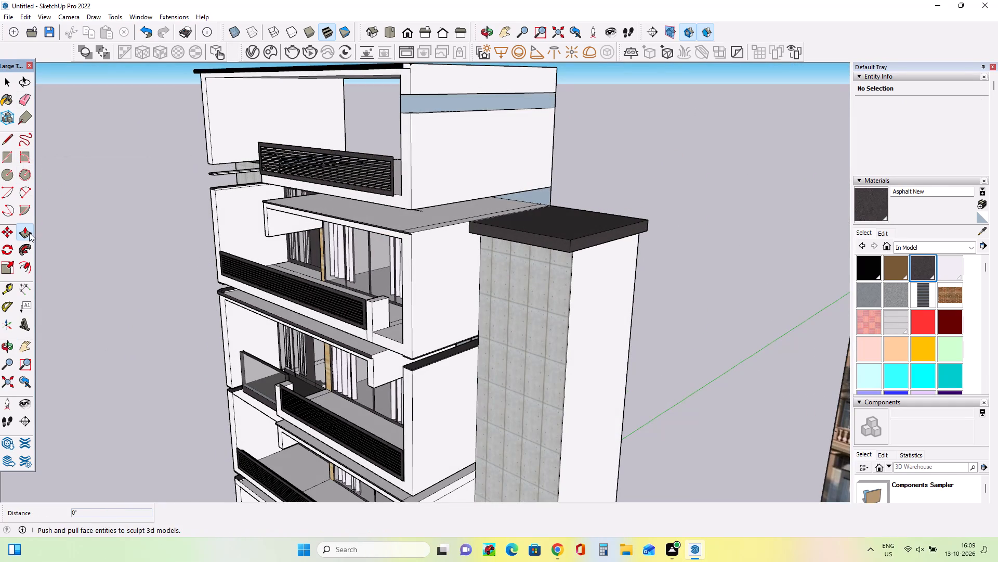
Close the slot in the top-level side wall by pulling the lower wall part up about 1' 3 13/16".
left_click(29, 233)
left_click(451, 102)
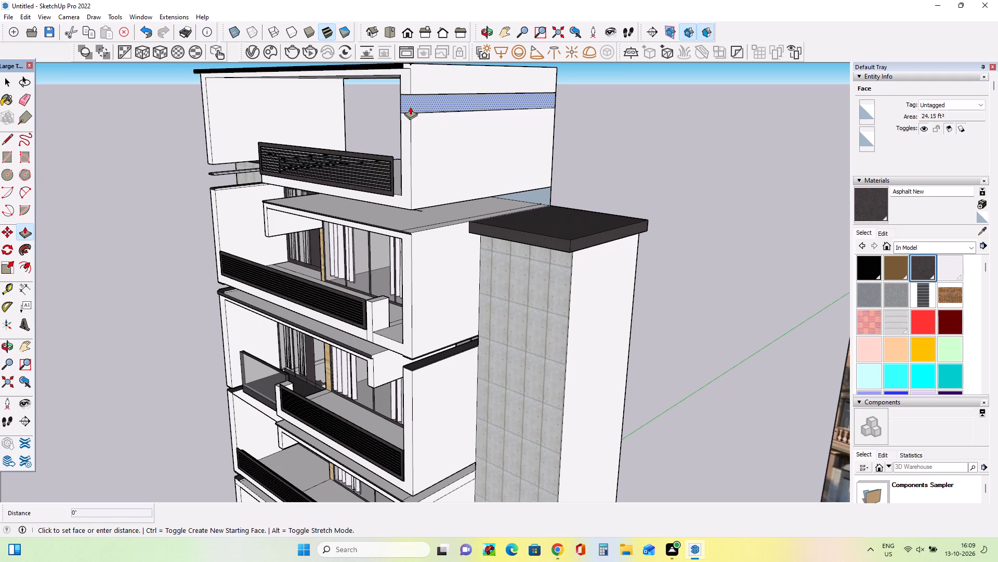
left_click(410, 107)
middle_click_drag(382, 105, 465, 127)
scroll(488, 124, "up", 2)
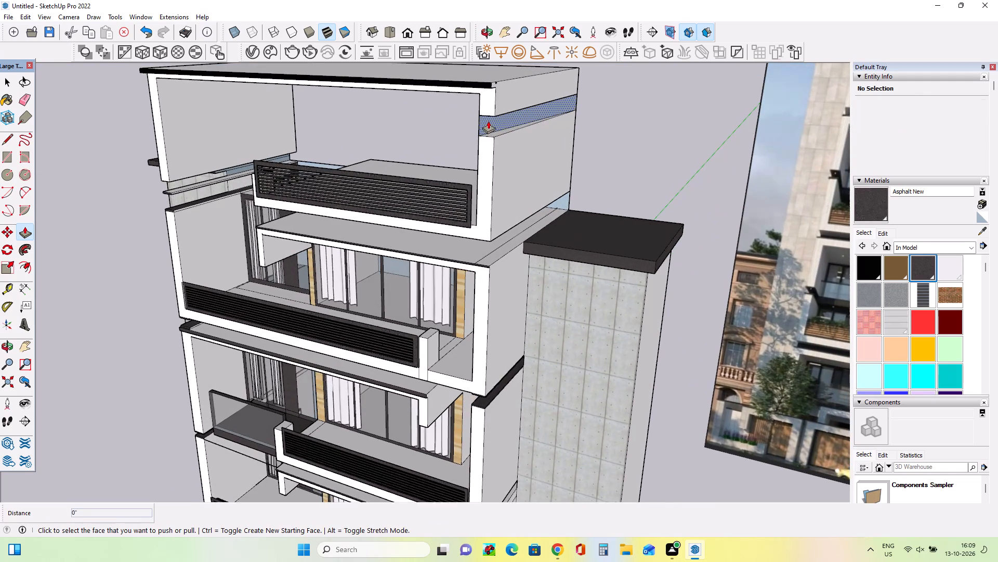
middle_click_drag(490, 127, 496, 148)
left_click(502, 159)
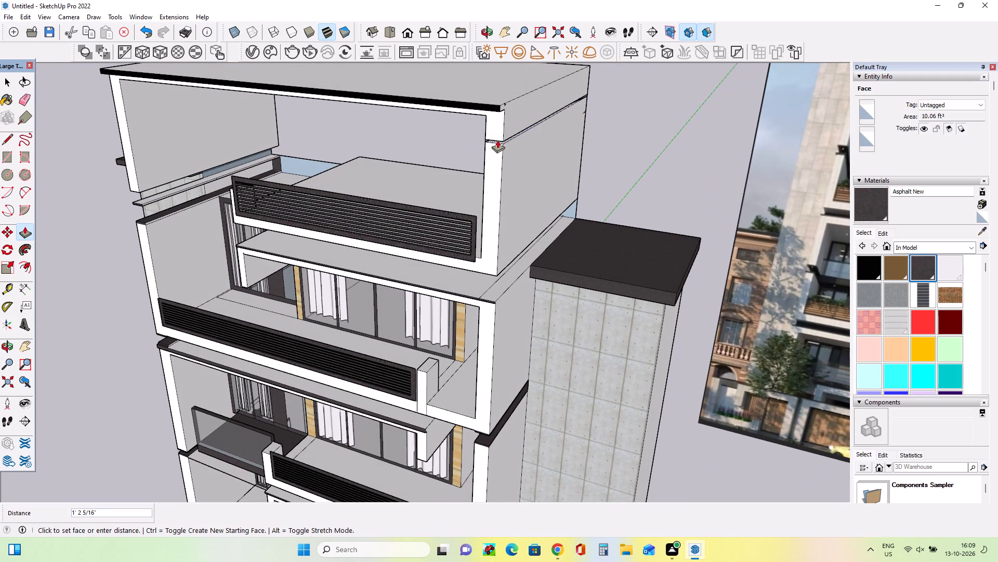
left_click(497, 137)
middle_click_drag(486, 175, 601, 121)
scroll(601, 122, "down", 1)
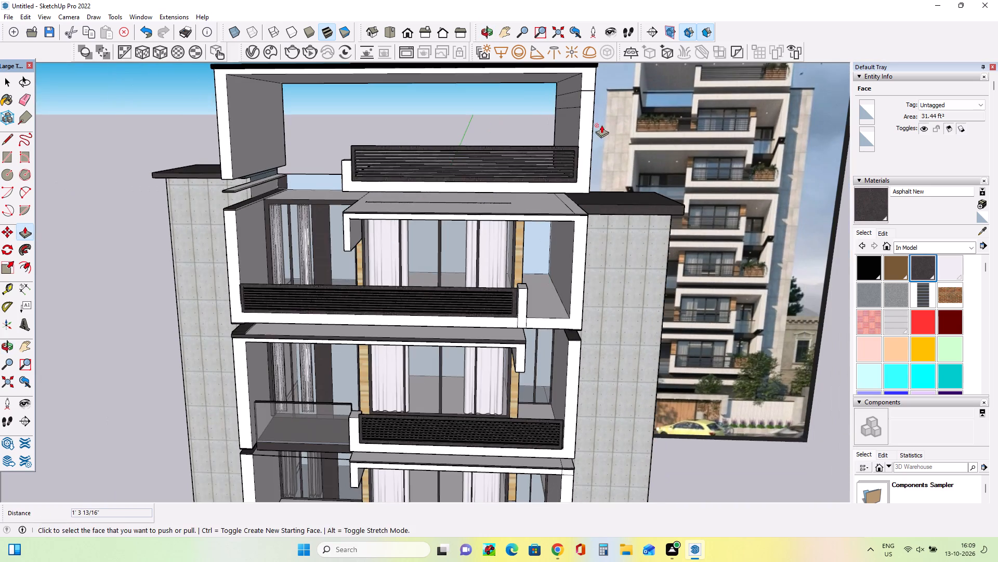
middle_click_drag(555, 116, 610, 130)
Erase the leftover seam edges on the front end of the top-level side wall.
left_click(27, 98)
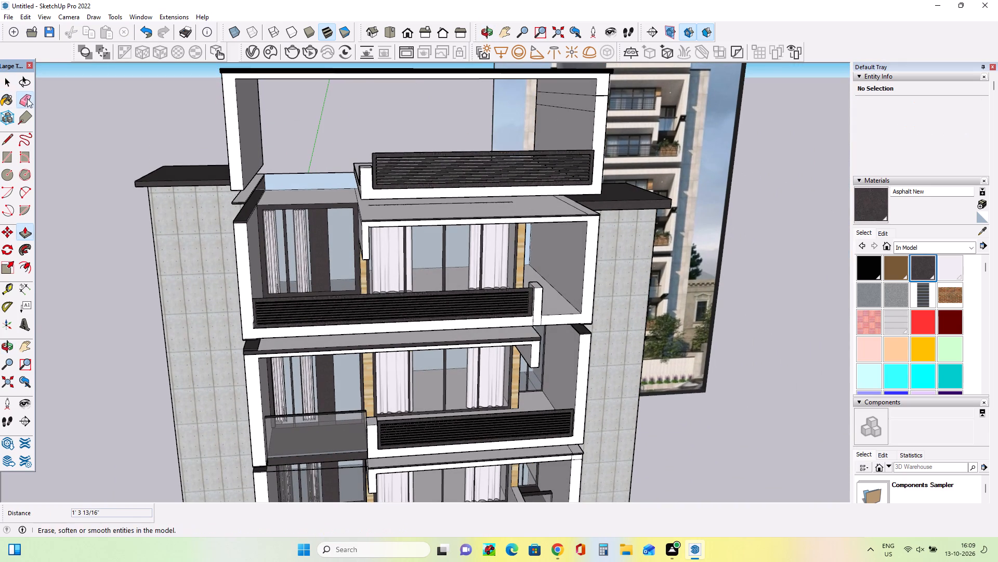
left_click_drag(590, 95, 592, 113)
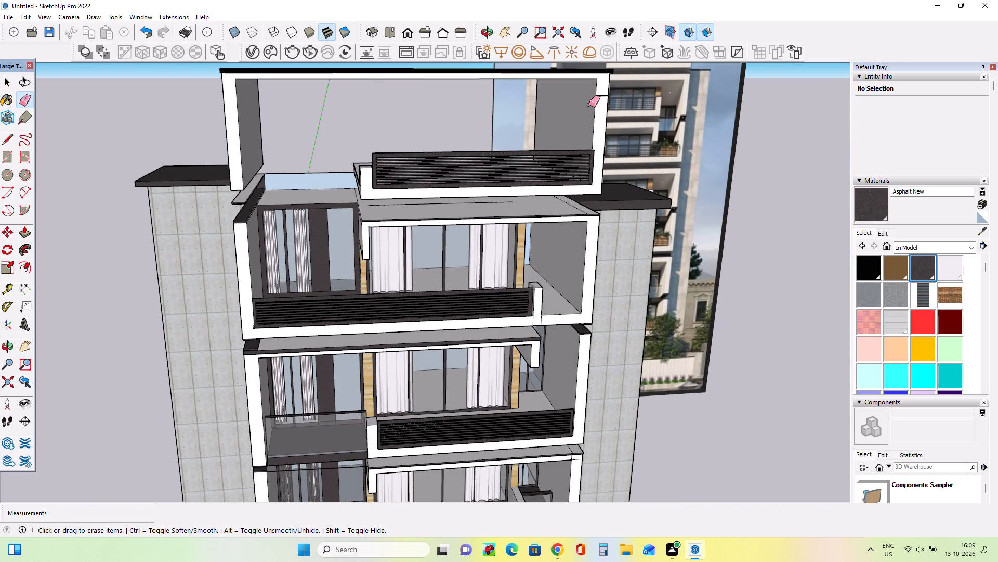
left_click(603, 95)
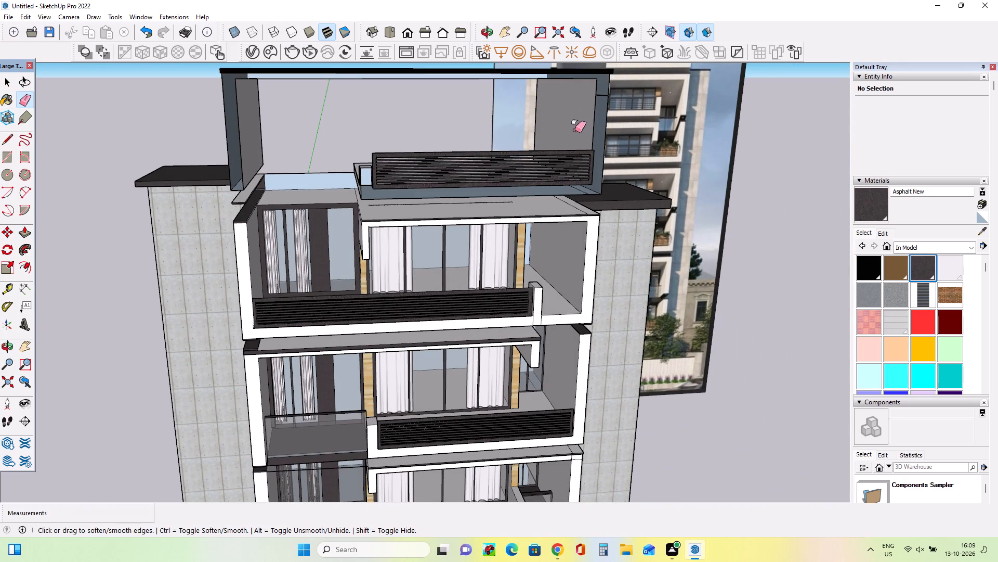
middle_click_drag(506, 147, 403, 131)
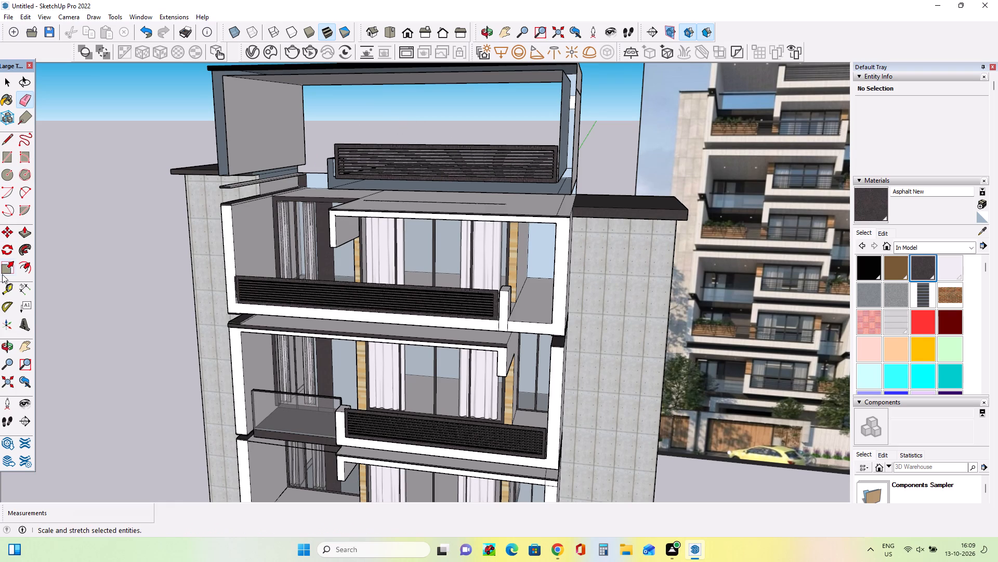
left_click(94, 292)
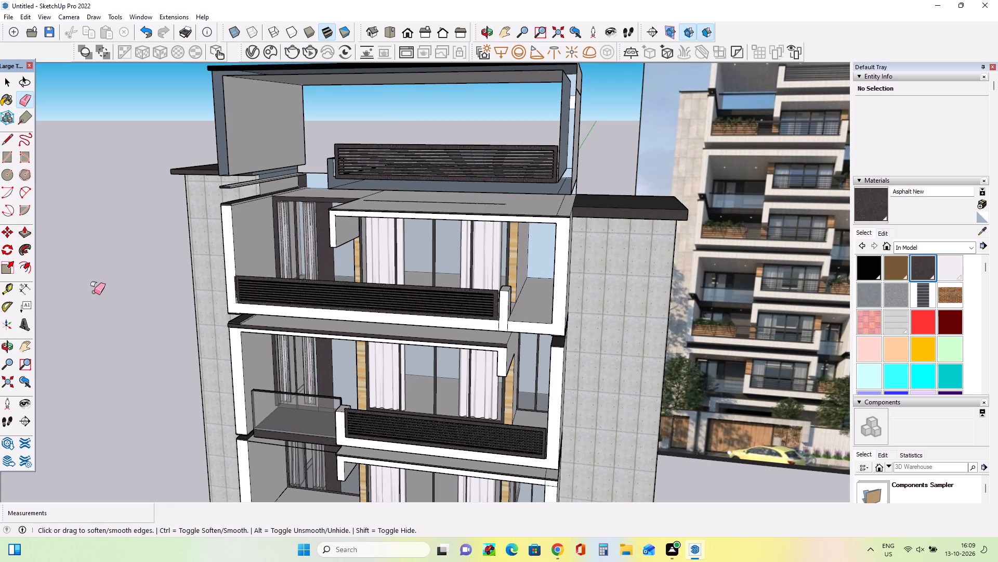
left_click(146, 242)
Redraw the front end face of the top level's left side wall as a rectangle about 1' 5/16" by 9' 9".
middle_click(180, 262)
middle_click_drag(186, 265, 259, 310)
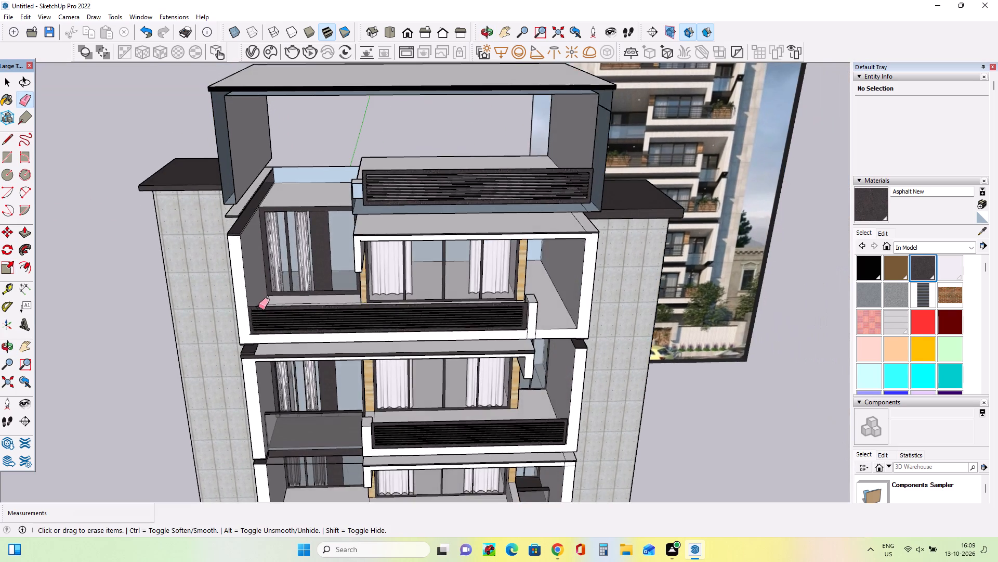
scroll(256, 303, "down", 2)
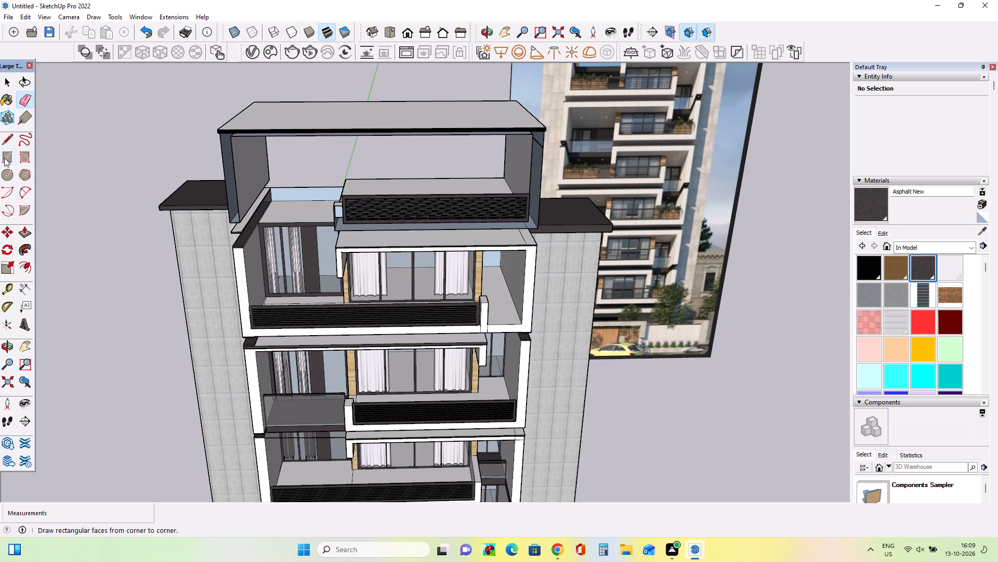
left_click(4, 158)
left_click(233, 223)
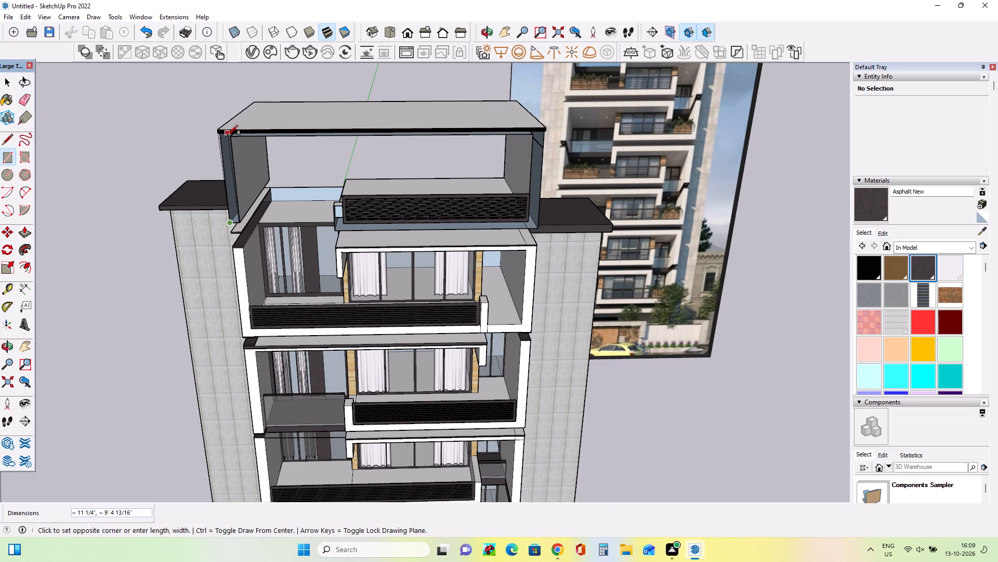
scroll(228, 135, "up", 3)
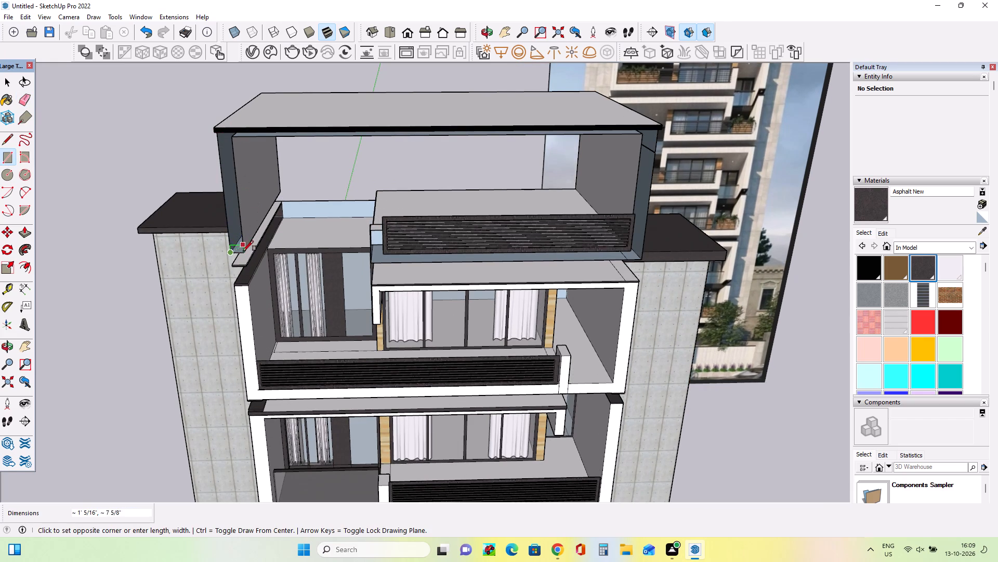
left_click(242, 255)
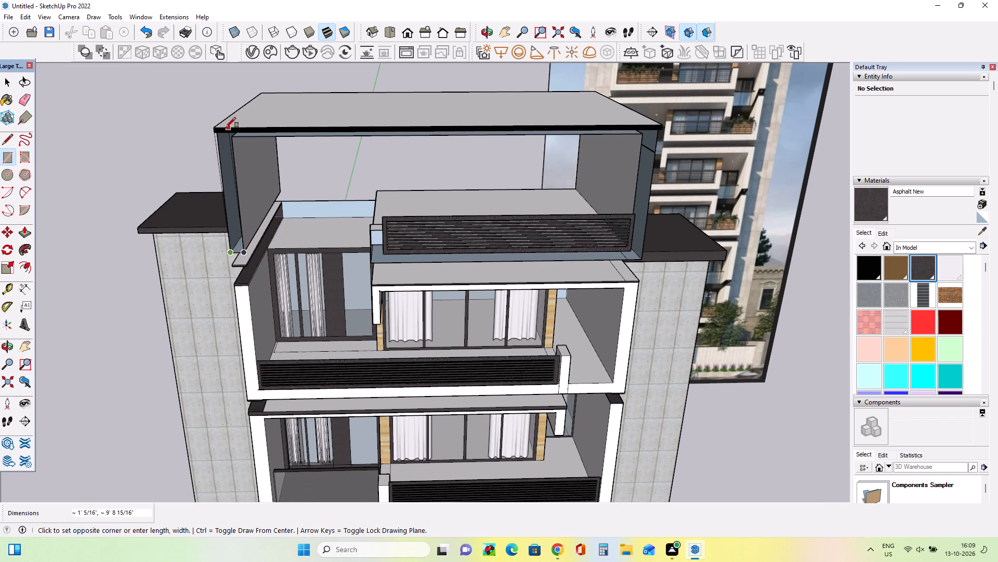
left_click(227, 127)
Draw a rectangle about 31' 3" long to fill the front edge of the top-level roof slab between the wall top and outer corner.
middle_click_drag(238, 170, 291, 148)
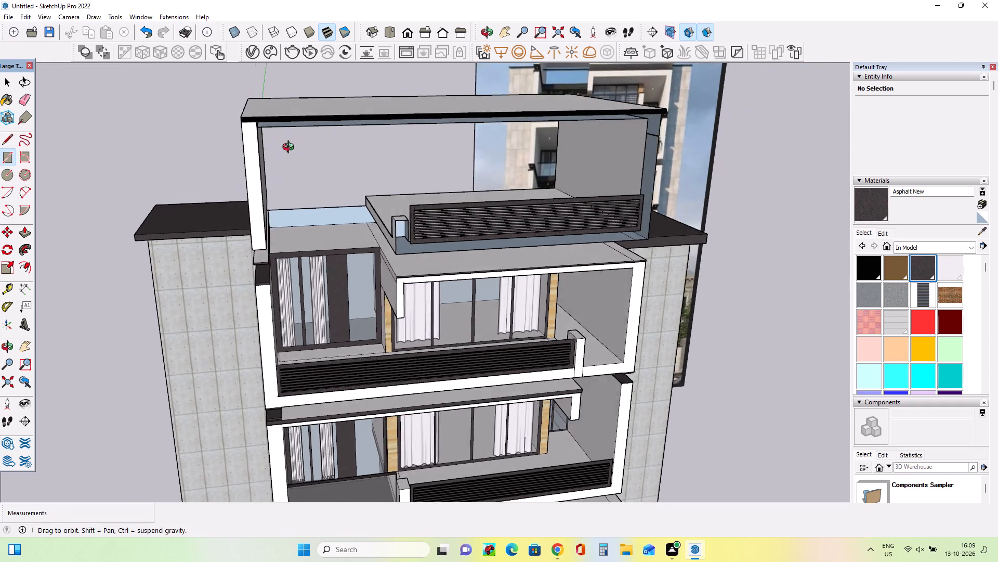
middle_click_drag(291, 148, 301, 141)
scroll(267, 117, "up", 5)
left_click(266, 121)
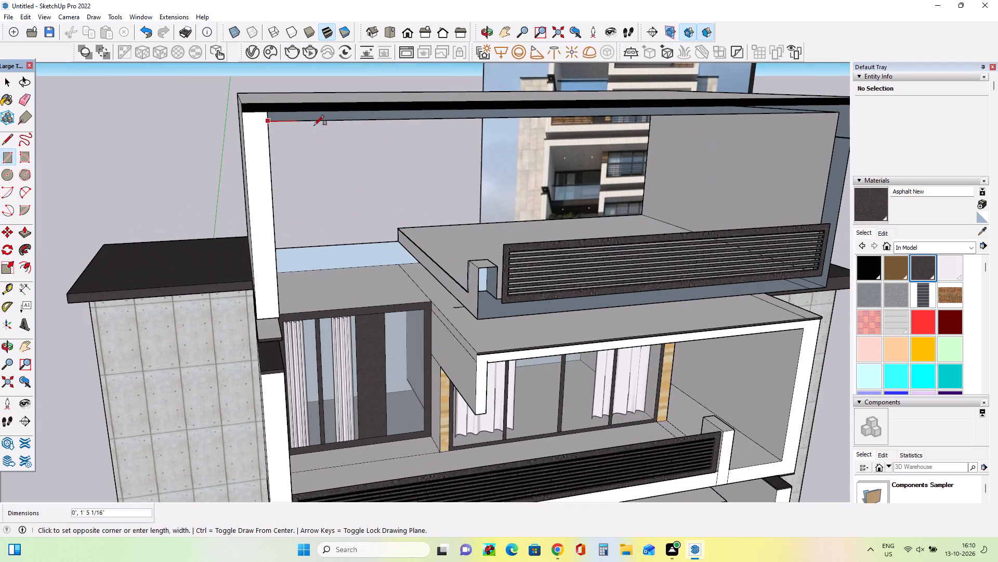
scroll(334, 130, "down", 5)
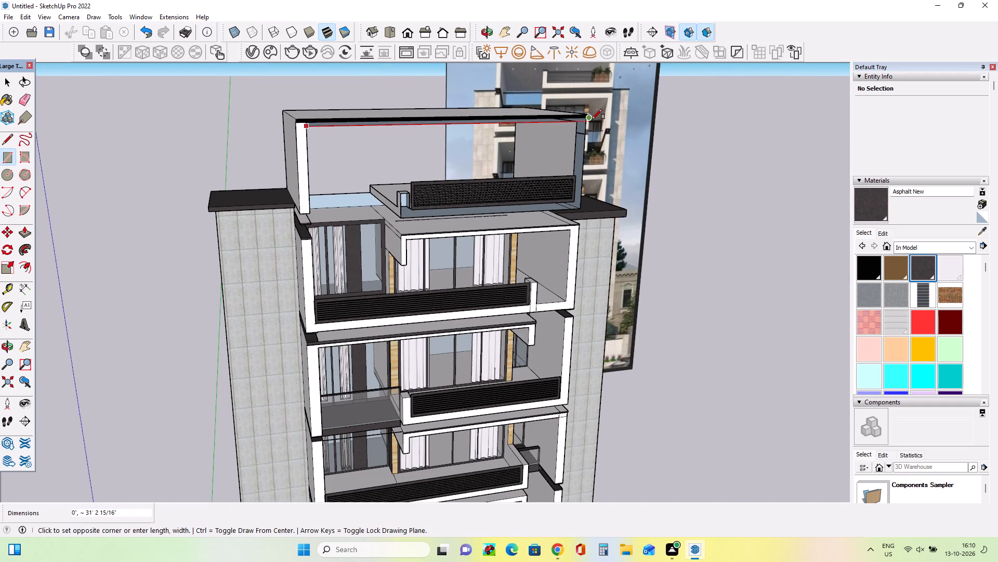
left_click(592, 119)
Draw a rectangle about 20' 5 1/2" by 1' 1/4" to fill the front edge of the top-level balcony slab beneath the Air Grill.
middle_click_drag(598, 156, 485, 151)
scroll(559, 207, "up", 4)
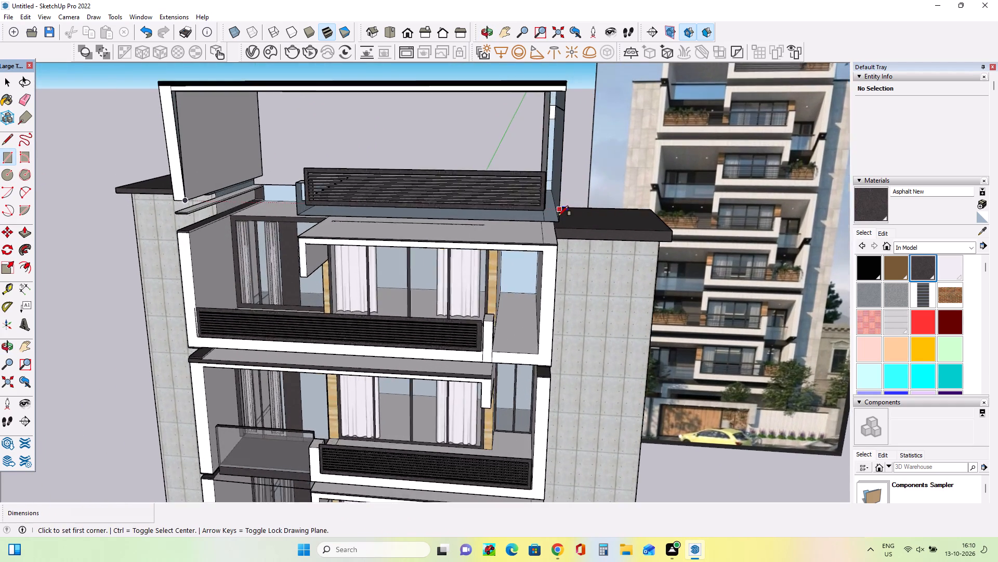
scroll(558, 216, "up", 1)
left_click(557, 222)
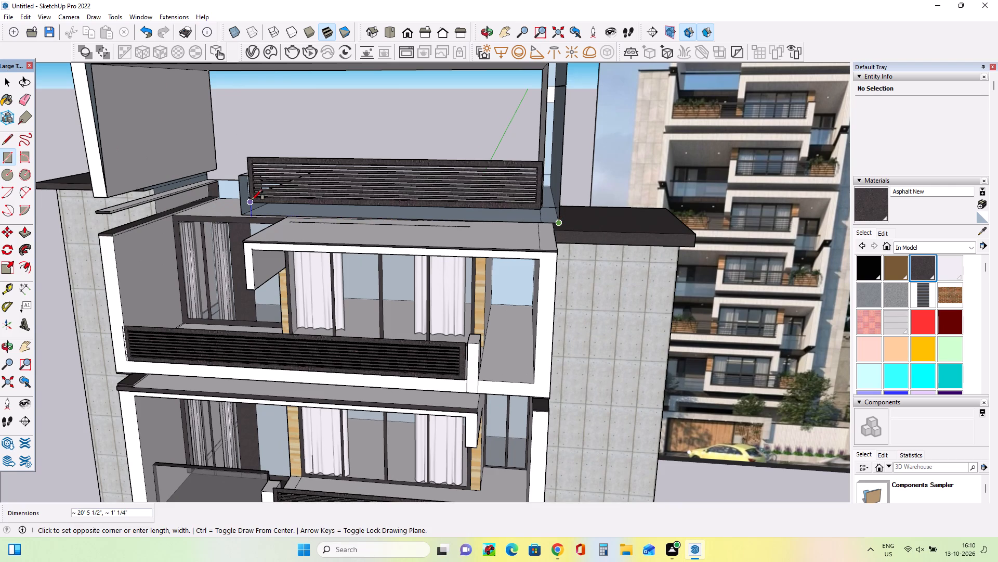
left_click(243, 202)
Fill the front end of the top level's right side wall with a rectangle about 7' 11 9/16" by 1' 1 7/16".
middle_click_drag(349, 216, 354, 216)
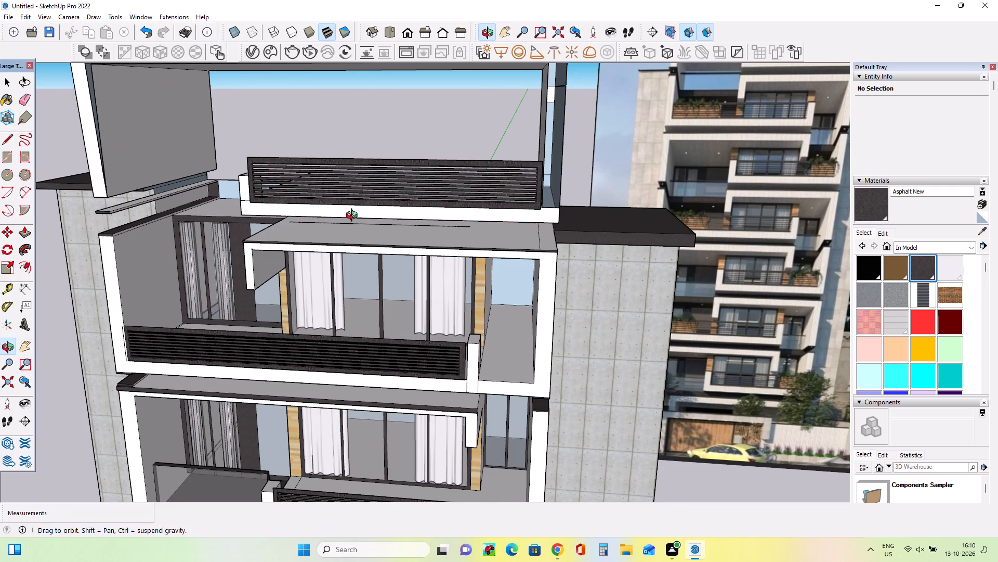
middle_click_drag(354, 216, 366, 216)
left_click(551, 207)
middle_click_drag(577, 210, 485, 240)
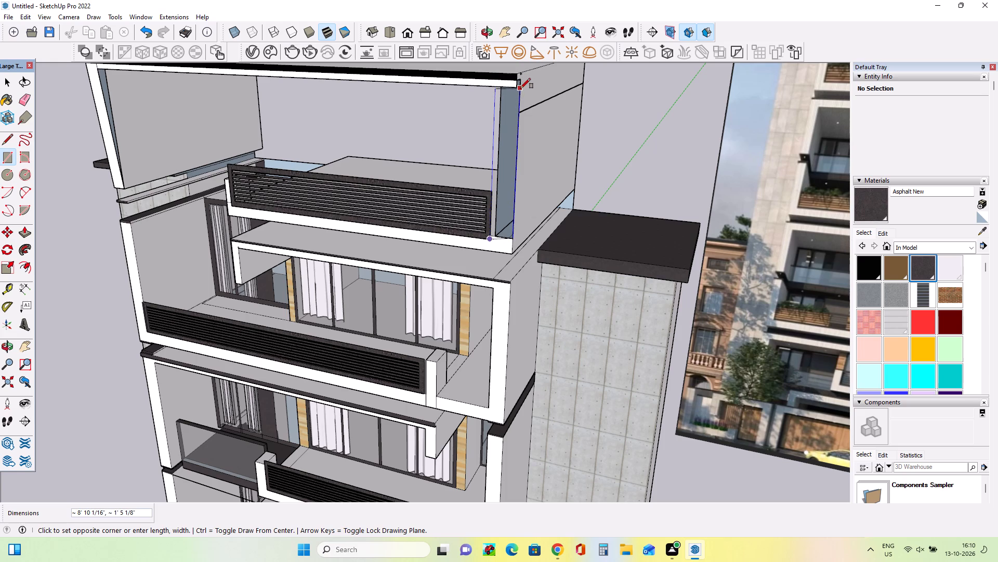
middle_click_drag(520, 90, 501, 99)
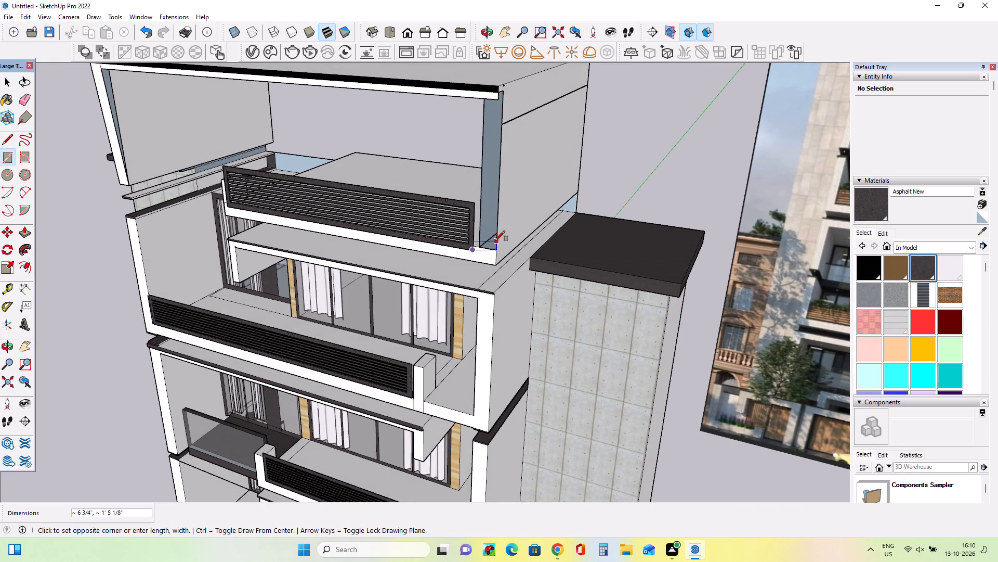
key("Escape")
left_click(495, 248)
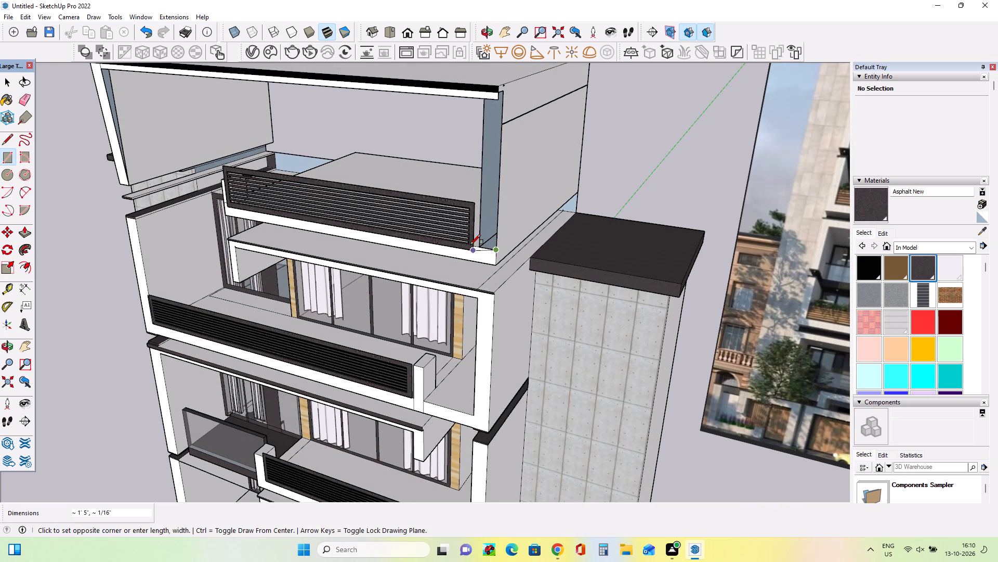
left_click(482, 246)
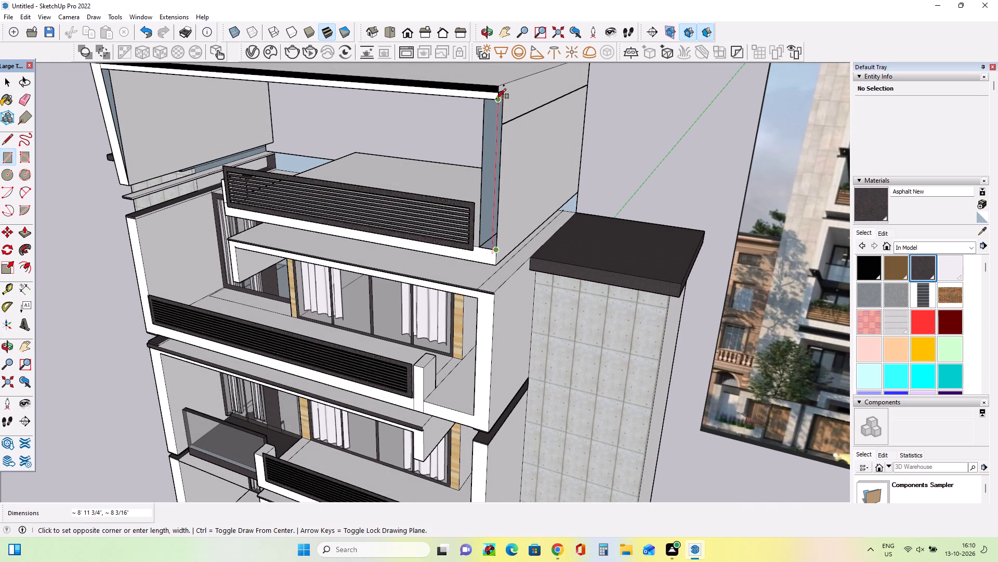
middle_click_drag(505, 103, 494, 47)
middle_click_drag(494, 53, 503, 139)
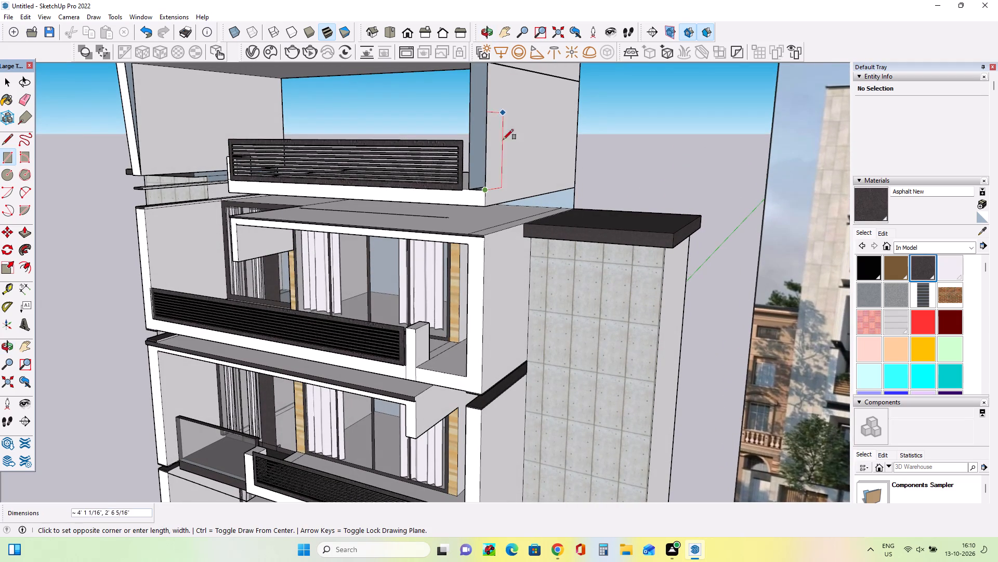
middle_click_drag(503, 139, 518, 297)
middle_click_drag(504, 216, 524, 338)
middle_click(524, 338)
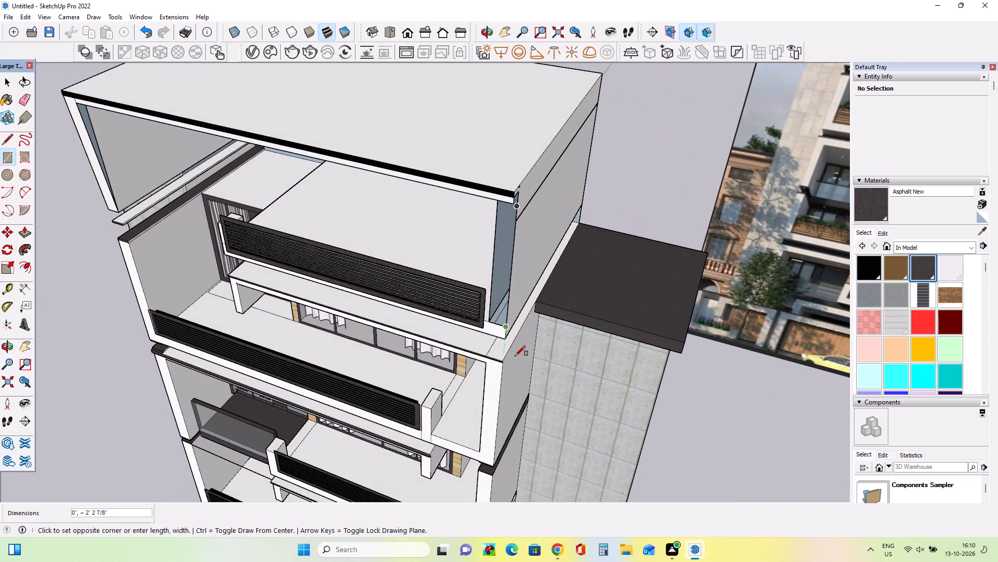
scroll(515, 356, "up", 1)
middle_click_drag(508, 319, 526, 303)
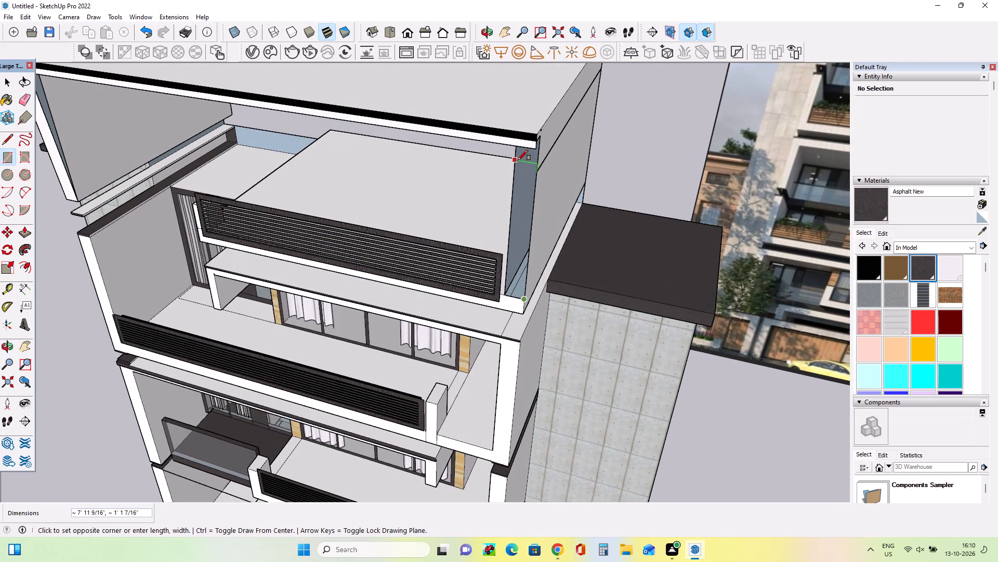
left_click(518, 160)
Examine the top-level frame, balcony slab, upstand and Air Grill from the front and both sides.
middle_click_drag(532, 205, 539, 191)
scroll(539, 199, "down", 2)
middle_click_drag(527, 266, 506, 272)
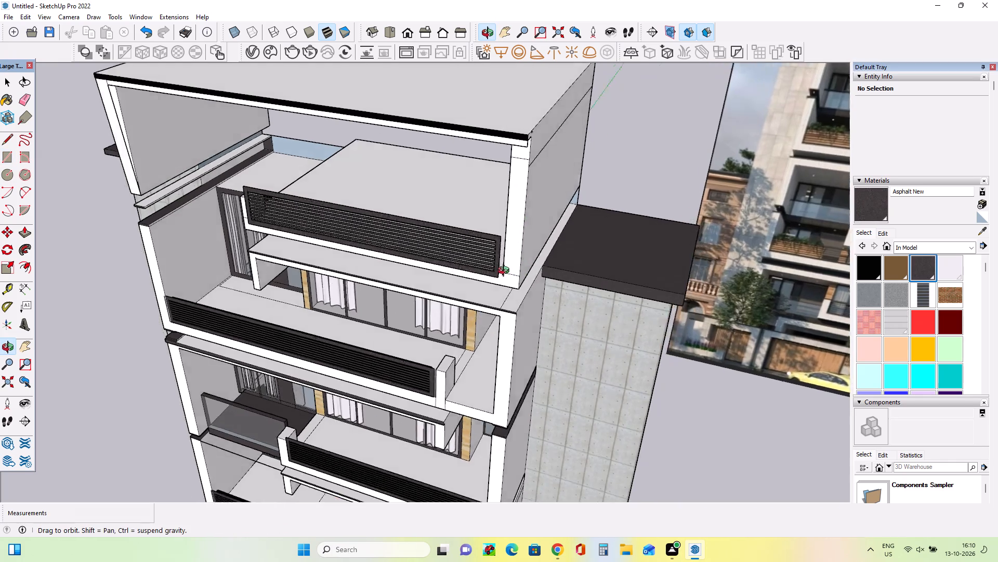
middle_click_drag(506, 272, 444, 280)
middle_click_drag(431, 308, 475, 252)
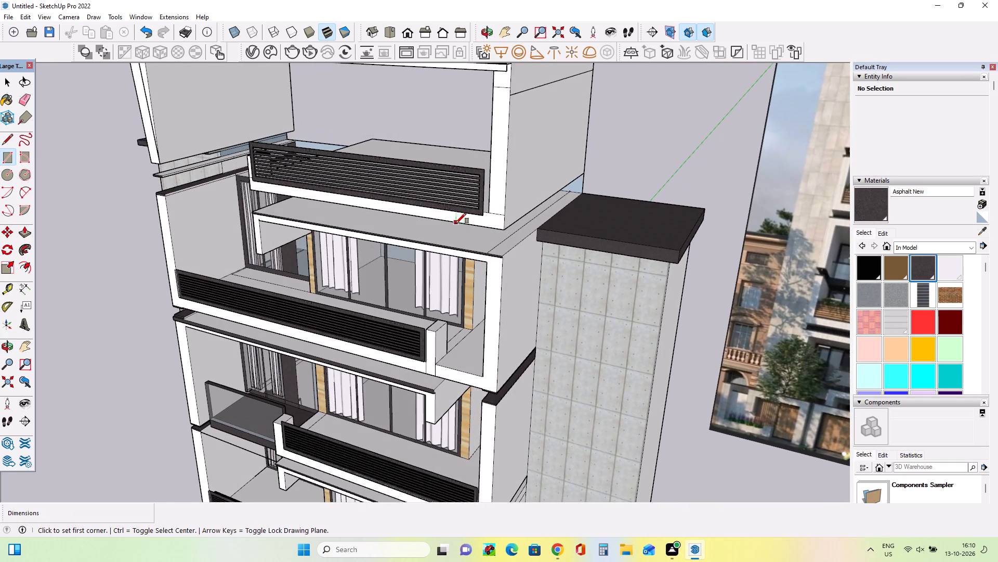
scroll(456, 223, "up", 2)
middle_click_drag(455, 222, 560, 165)
middle_click_drag(405, 197, 427, 207)
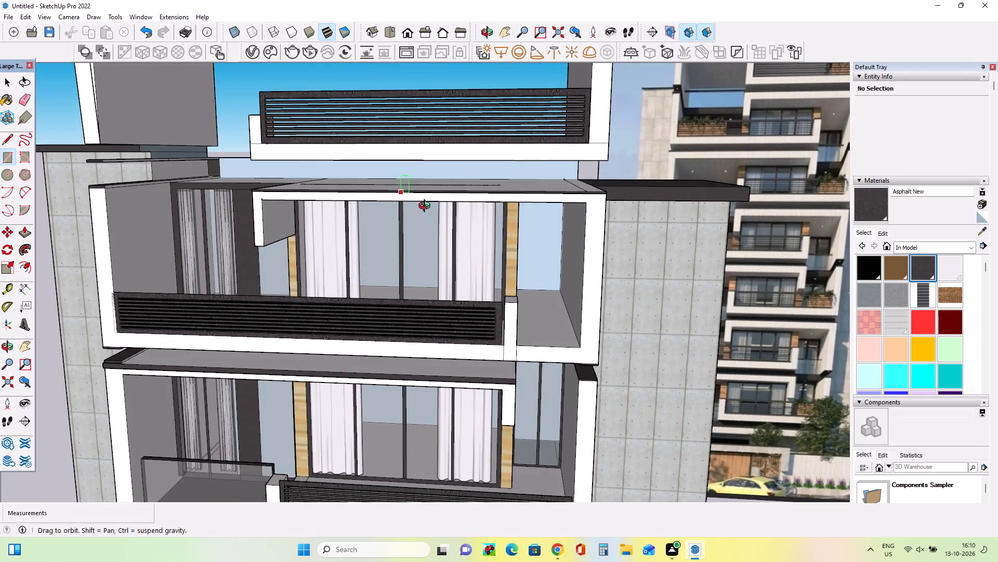
middle_click_drag(427, 207, 598, 244)
middle_click_drag(422, 238, 438, 250)
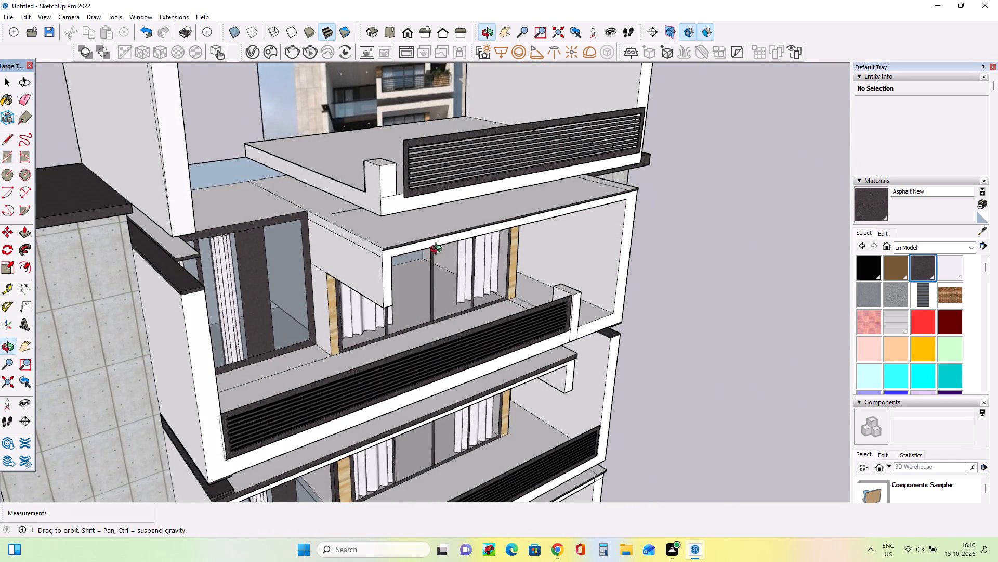
middle_click_drag(438, 250, 438, 250)
middle_click_drag(416, 248, 456, 277)
scroll(402, 279, "up", 3)
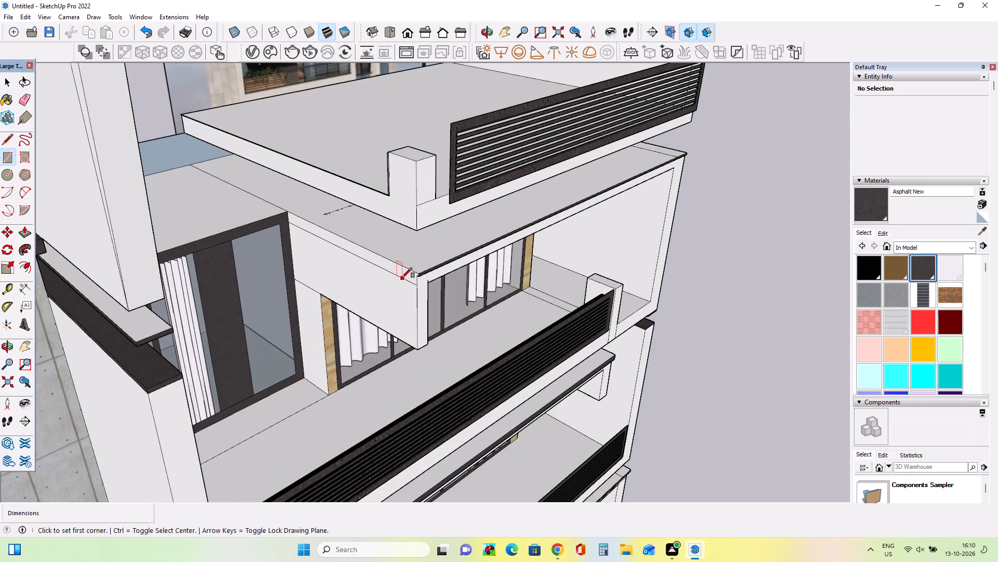
middle_click_drag(430, 283, 427, 289)
middle_click_drag(403, 234, 370, 240)
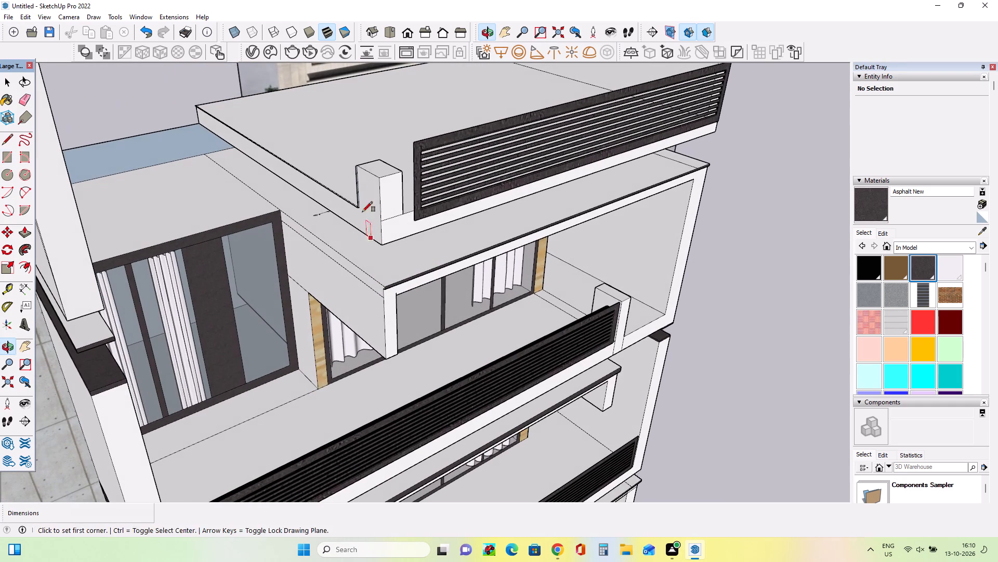
Move the top-level balcony's Air Grill so its lower end corner meets the base of the adjoining upstand.
left_click(7, 77)
left_click(452, 194)
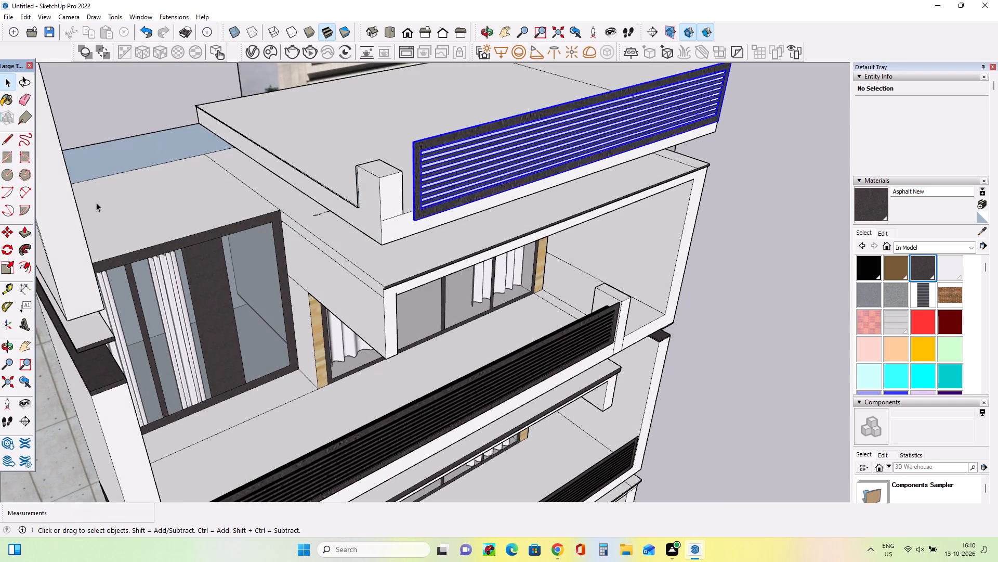
left_click(4, 236)
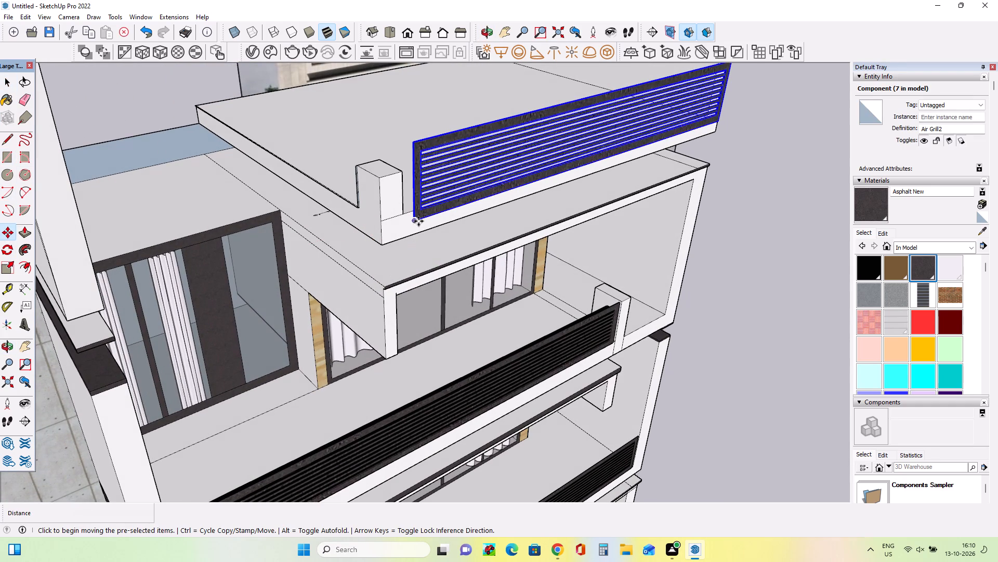
left_click(418, 221)
left_click(404, 209)
middle_click_drag(436, 278, 332, 272)
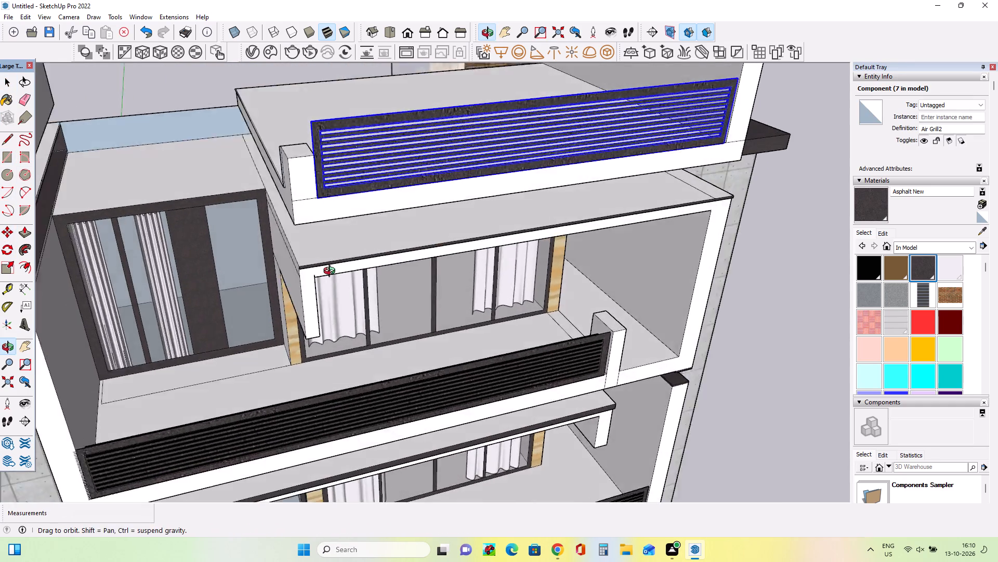
middle_click_drag(332, 272, 325, 274)
scroll(322, 275, "down", 11)
middle_click_drag(416, 314, 396, 262)
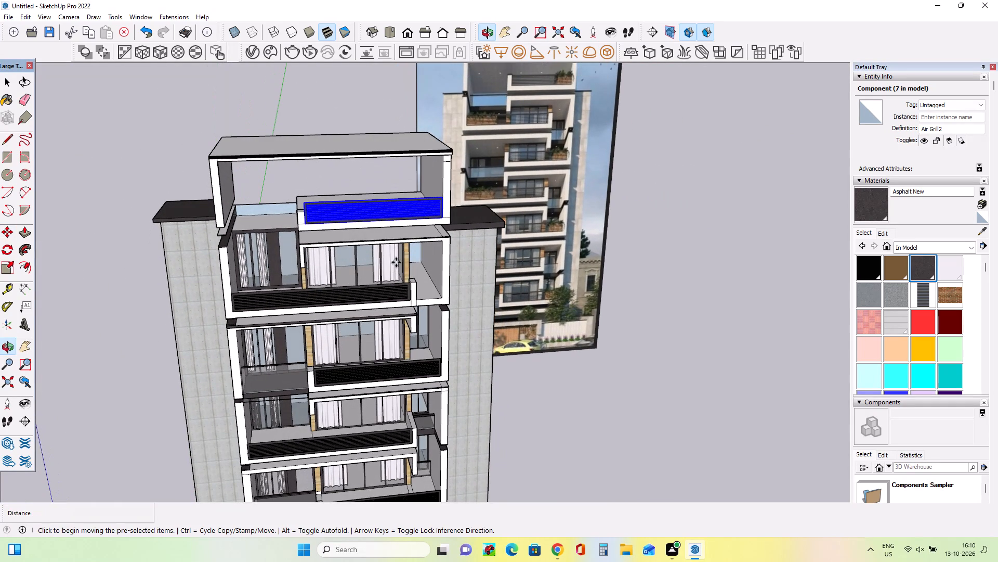
scroll(393, 262, "down", 3)
left_click(1, 90)
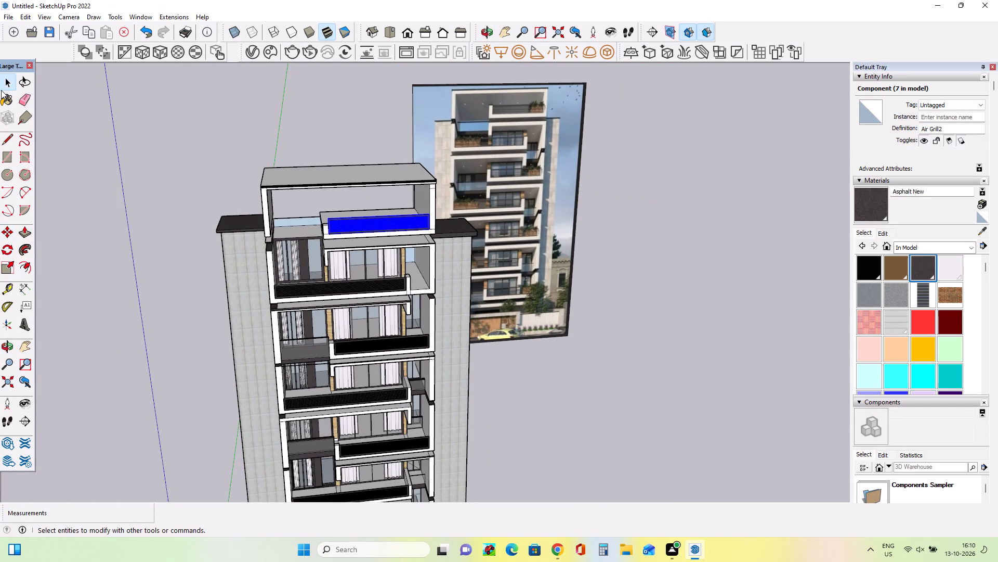
left_click(91, 136)
Examine the whole building facade from several angles and compare it with the reference photo.
left_click(21, 347)
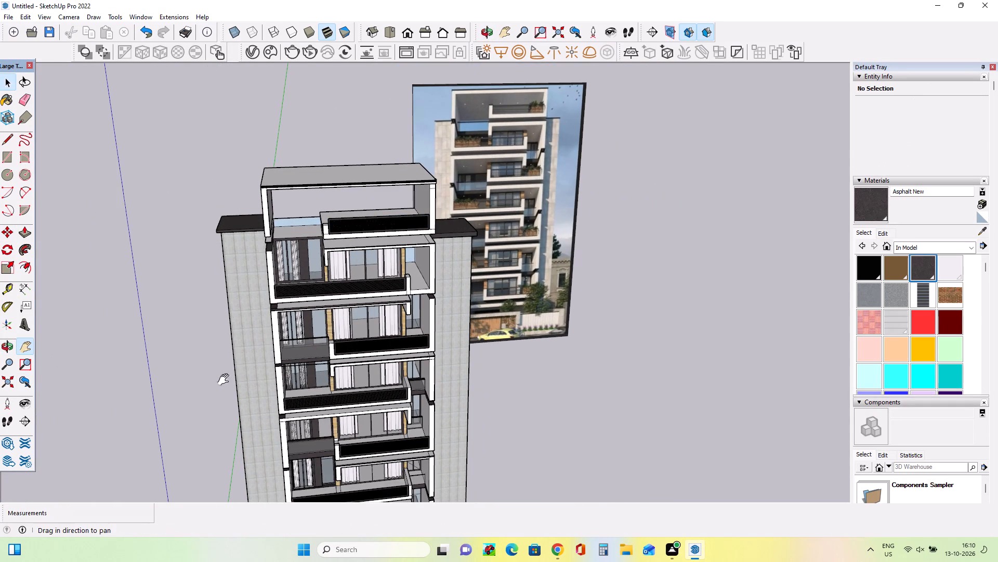
left_click_drag(273, 390, 196, 237)
scroll(222, 284, "down", 2)
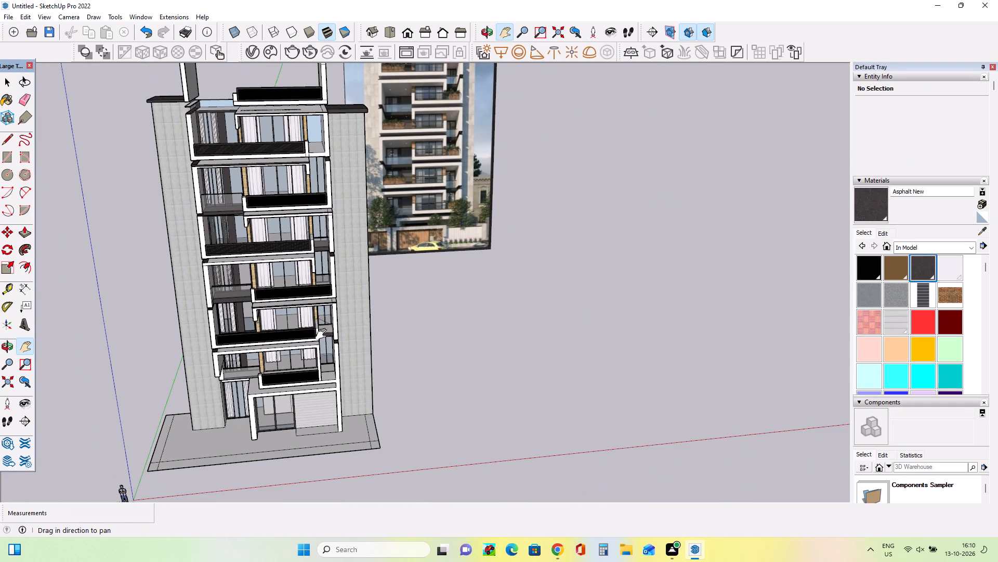
left_click_drag(326, 336, 404, 360)
middle_click_drag(423, 363, 429, 330)
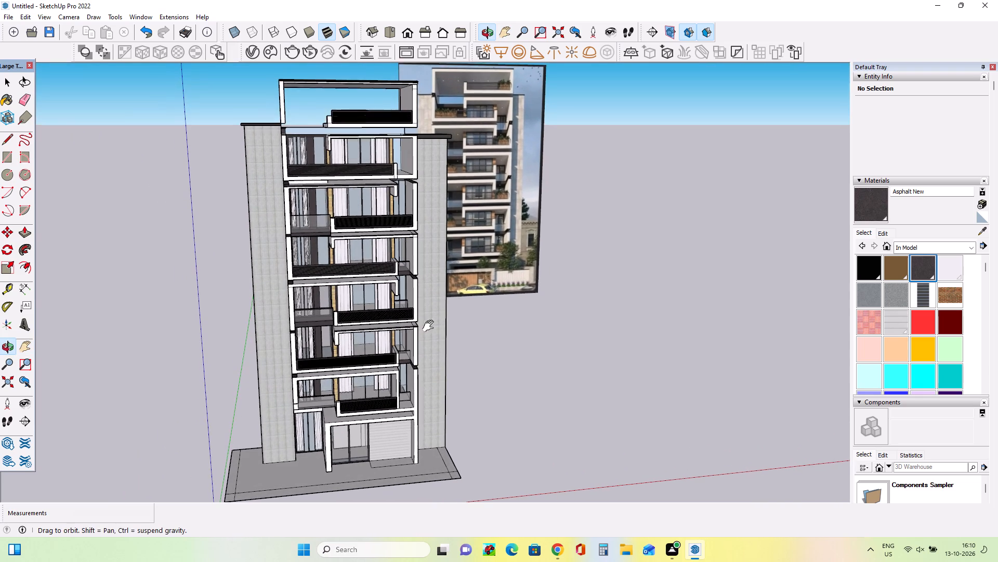
middle_click(431, 326)
left_click_drag(406, 371, 409, 359)
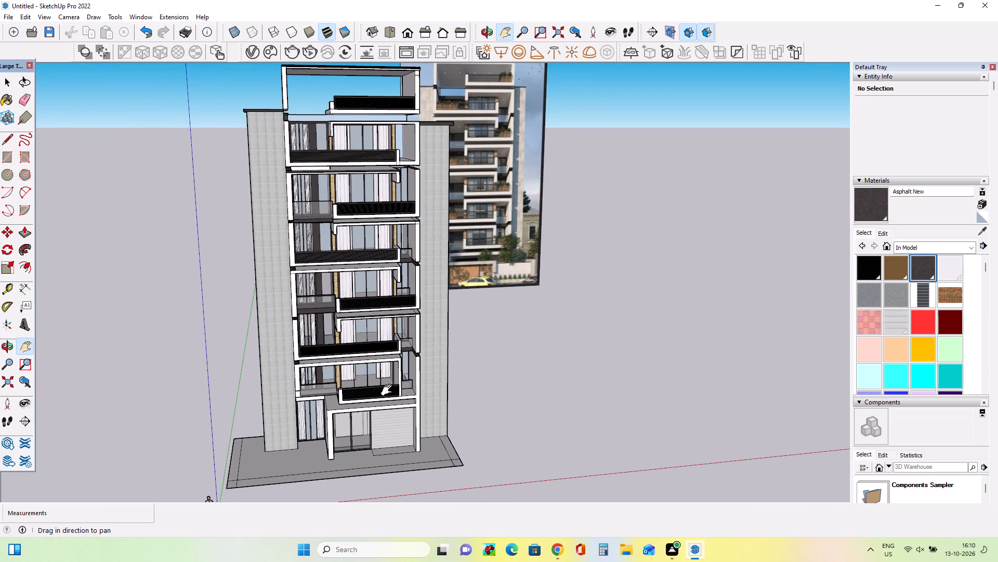
scroll(389, 390, "up", 2)
scroll(389, 390, "down", 1)
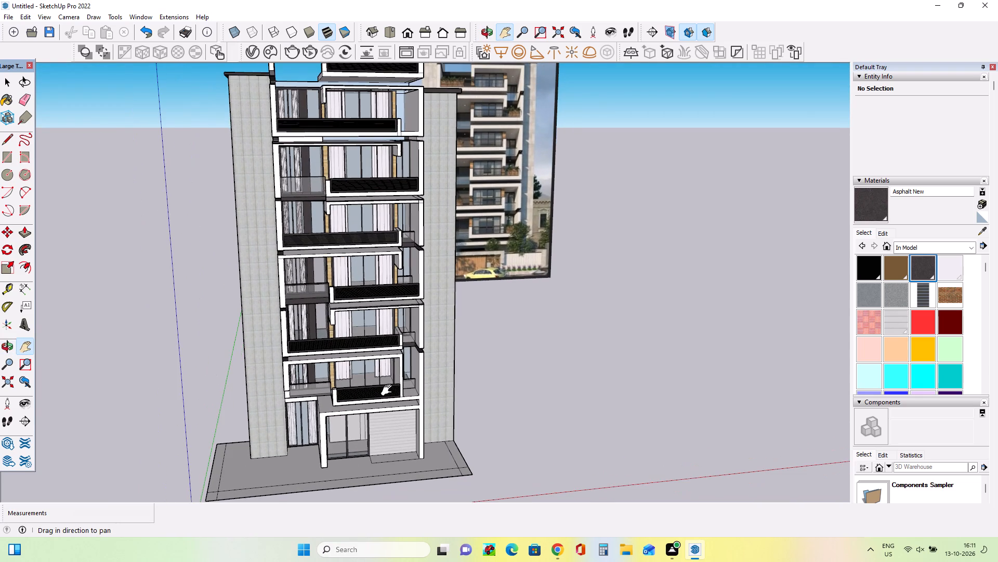
scroll(389, 390, "down", 2)
scroll(389, 390, "up", 1)
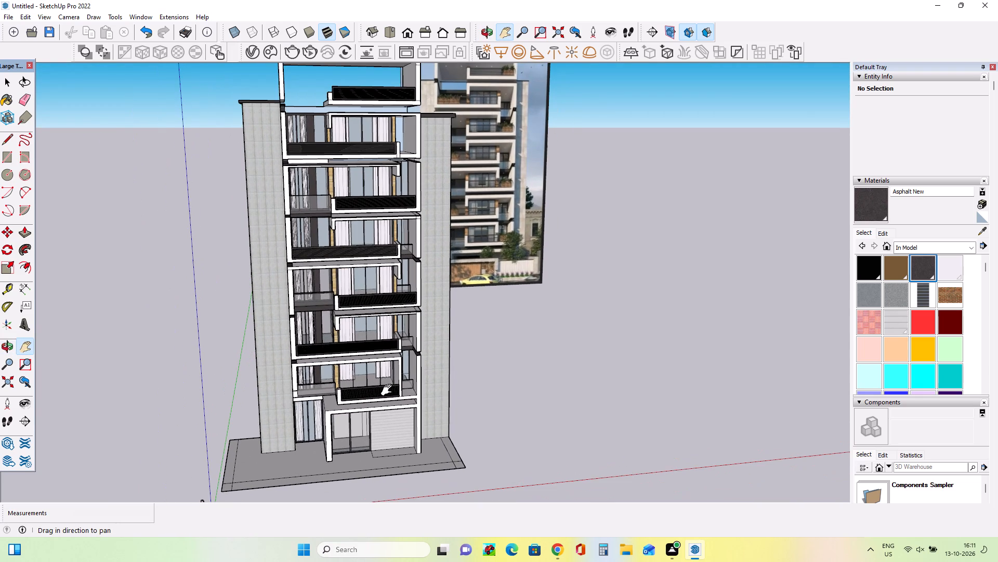
left_click_drag(389, 390, 408, 403)
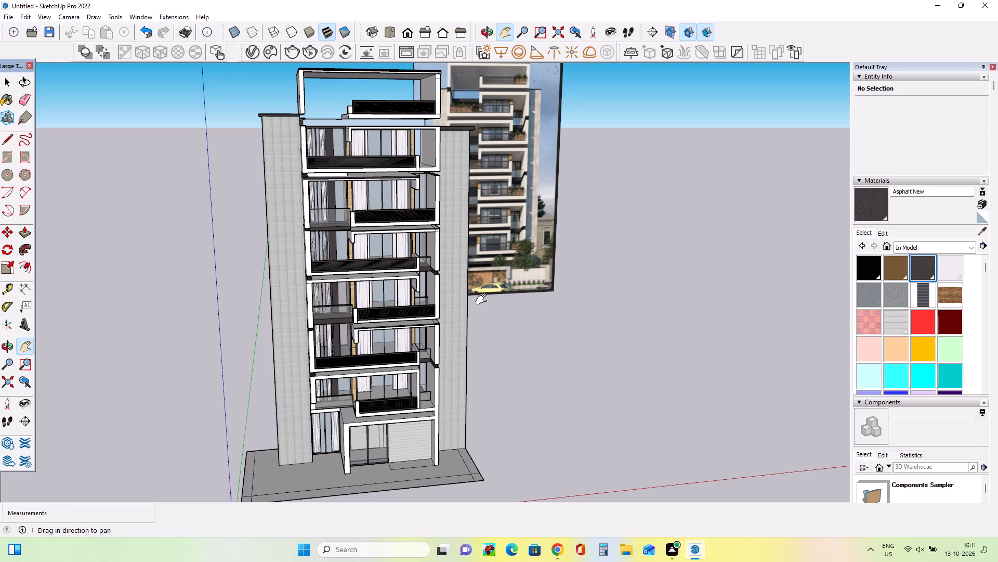
middle_click_drag(482, 300, 389, 289)
middle_click_drag(568, 329, 510, 330)
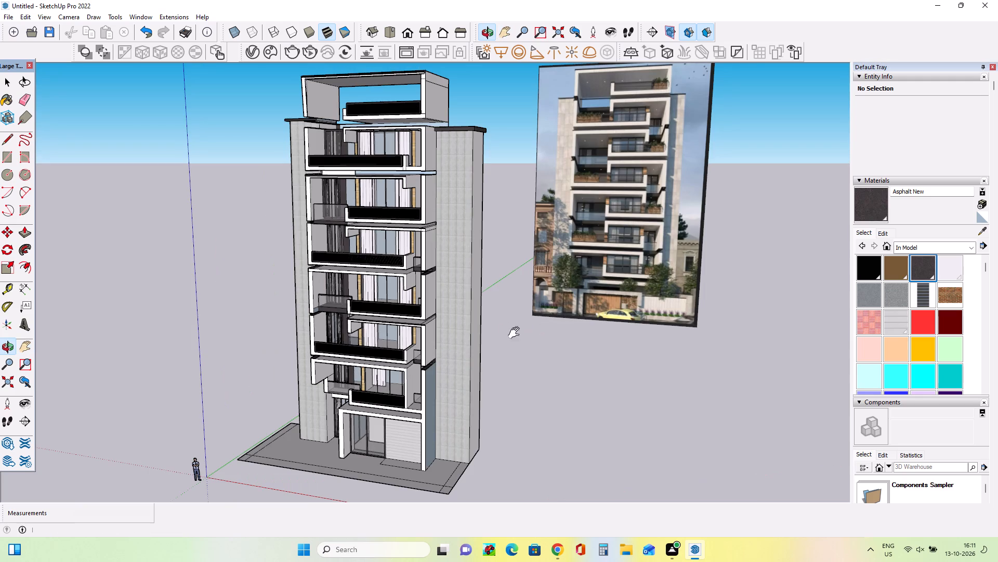
middle_click(543, 340)
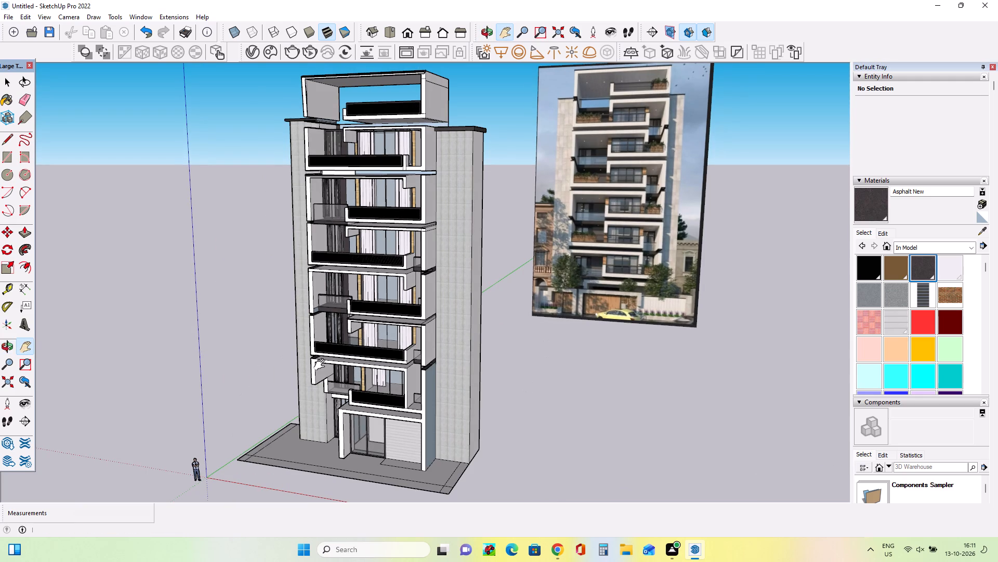
middle_click_drag(326, 367, 390, 353)
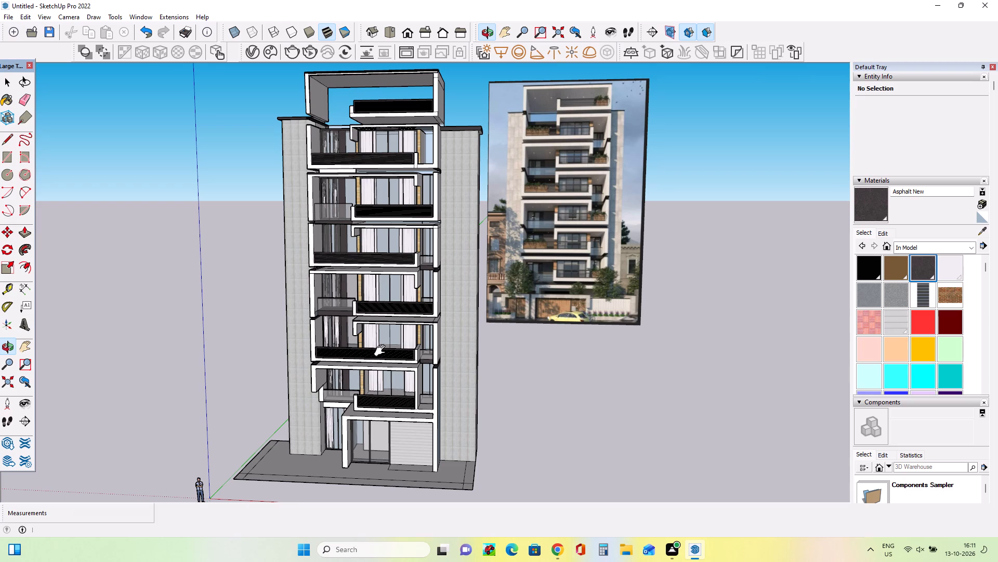
middle_click_drag(361, 373, 383, 365)
scroll(405, 386, "down", 1)
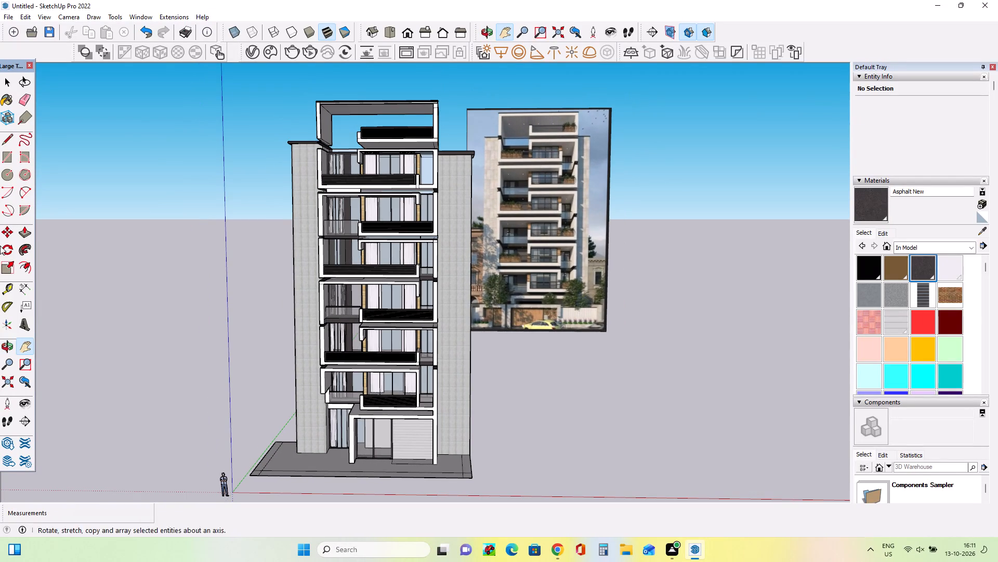
Switch to 3D Warehouse in Chrome and search its models for "plants".
left_click(557, 545)
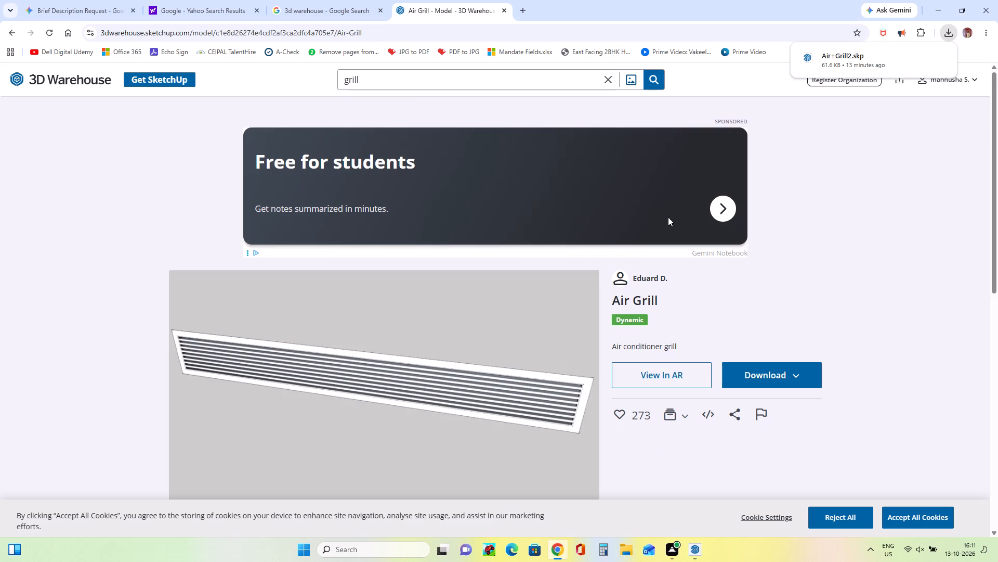
left_click(366, 83)
key("BackSpace")
key("BackSpace")
key("BackSpace")
key("BackSpace")
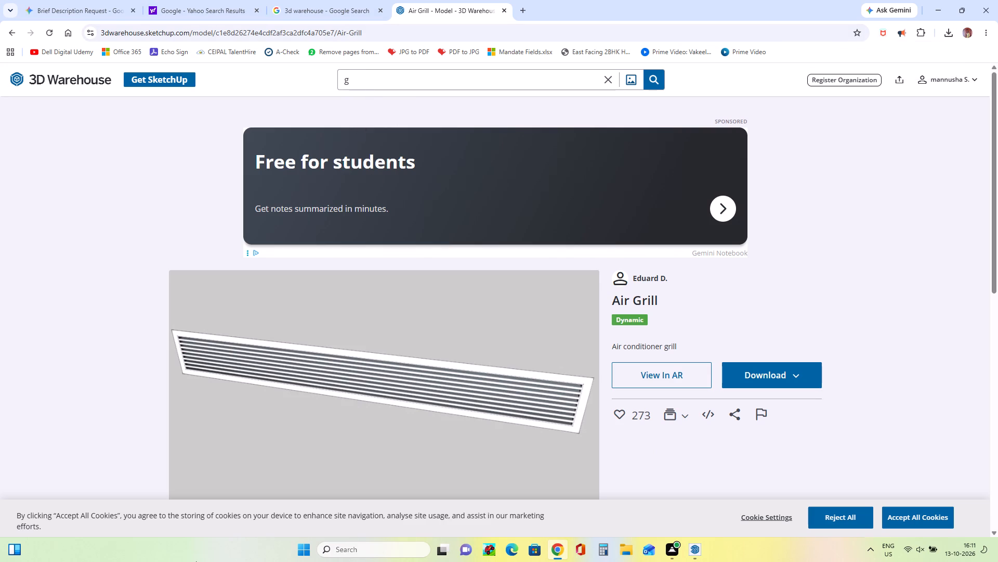
key("BackSpace")
type("pla")
type("nts")
key("Return")
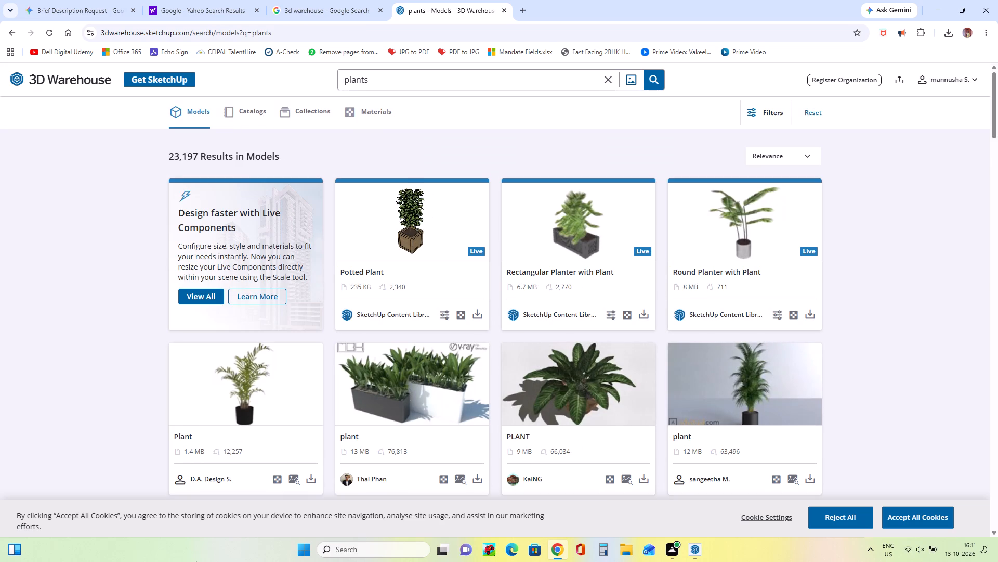
Browse the plant models for suitable balcony greenery and open the low, hedge-like 186 KB plant model.
scroll(410, 356, "down", 7)
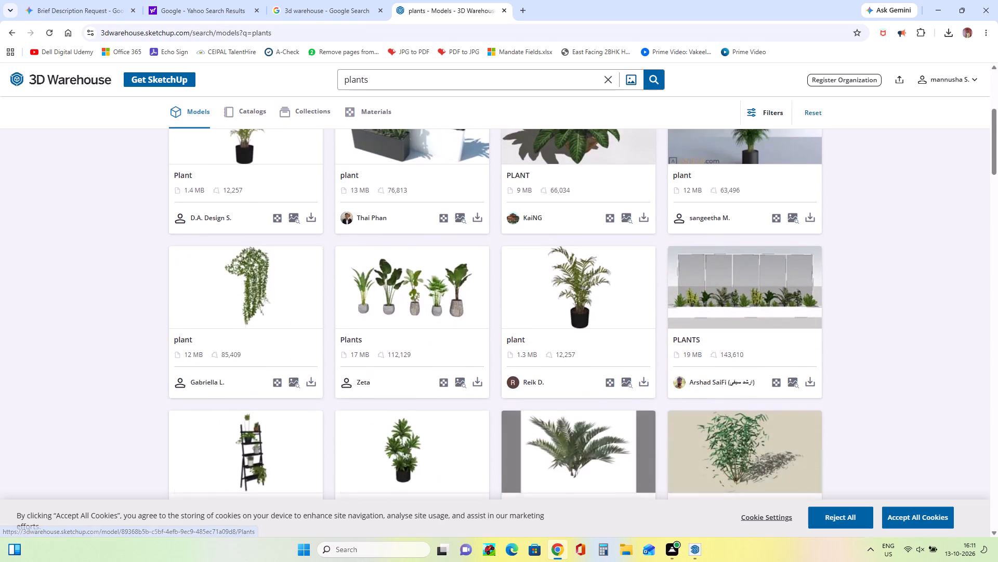
scroll(410, 356, "down", 14)
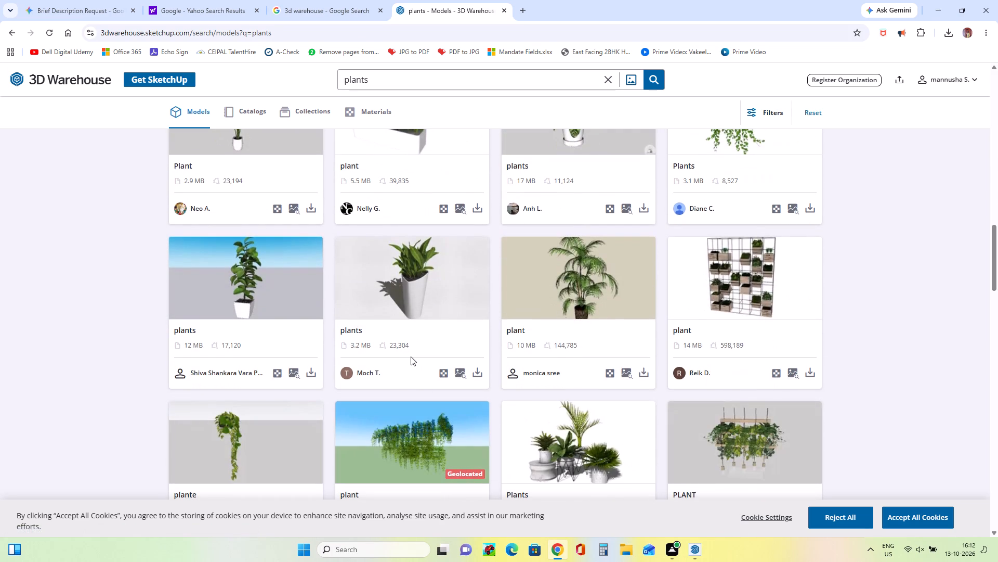
scroll(411, 356, "down", 5)
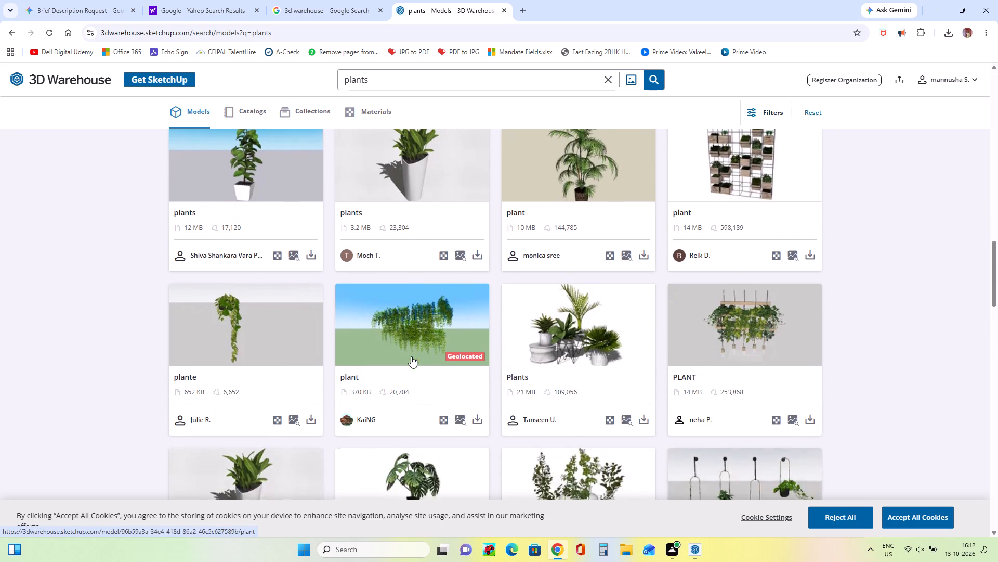
scroll(411, 356, "down", 9)
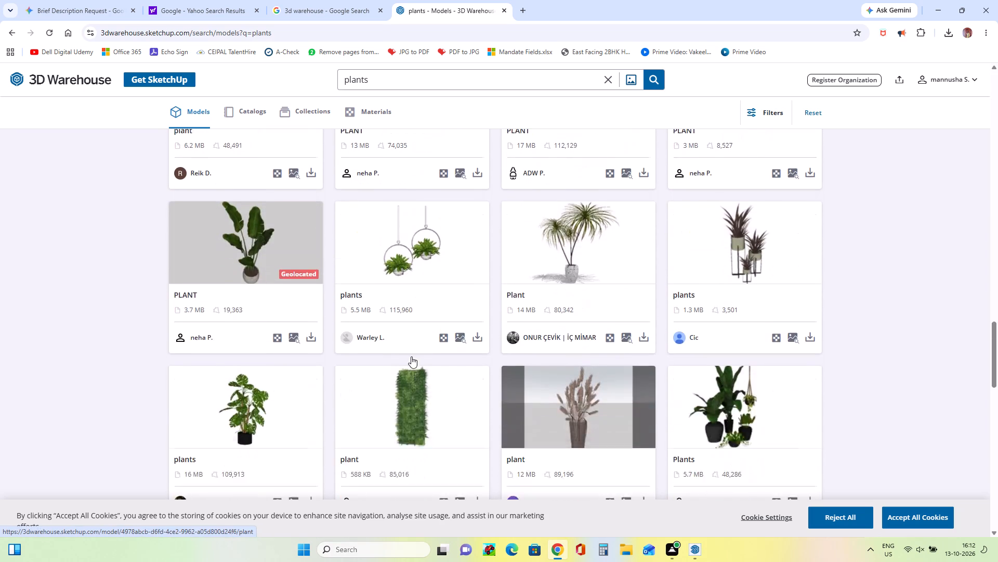
scroll(411, 356, "down", 8)
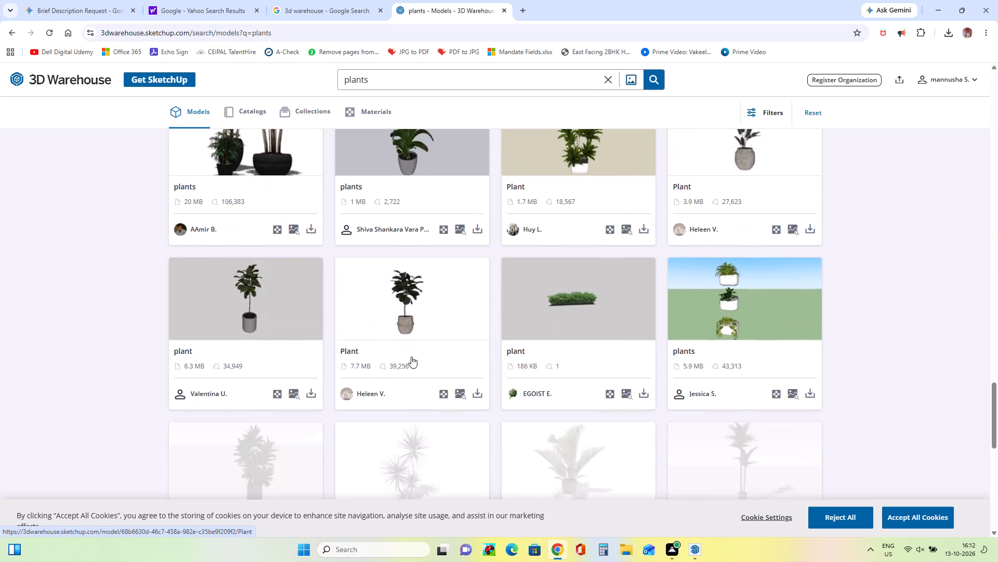
left_click(582, 301)
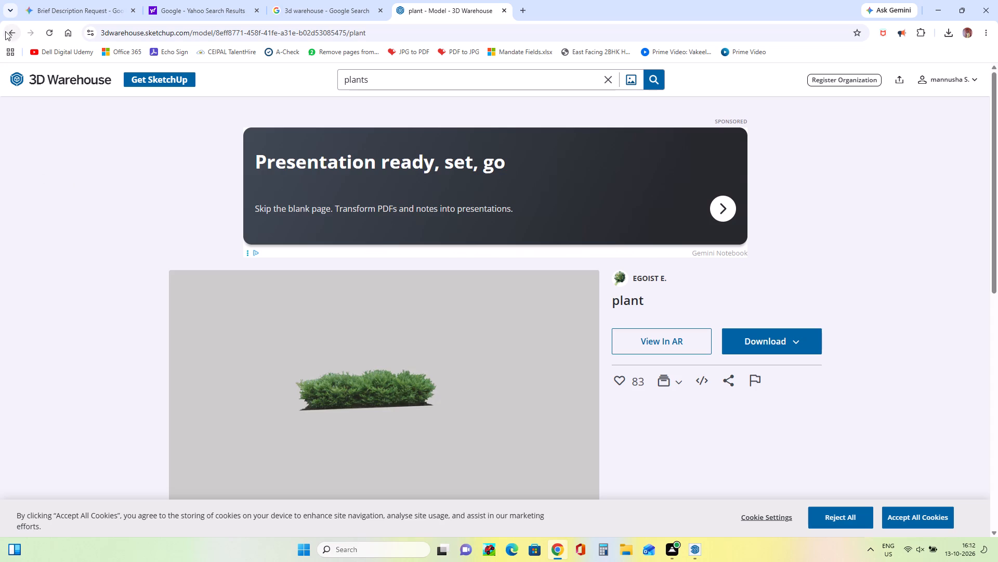
Return to the "plants" search results and browse further, loading more models, for greenery suited to the balconies.
left_click(6, 31)
scroll(404, 252, "down", 3)
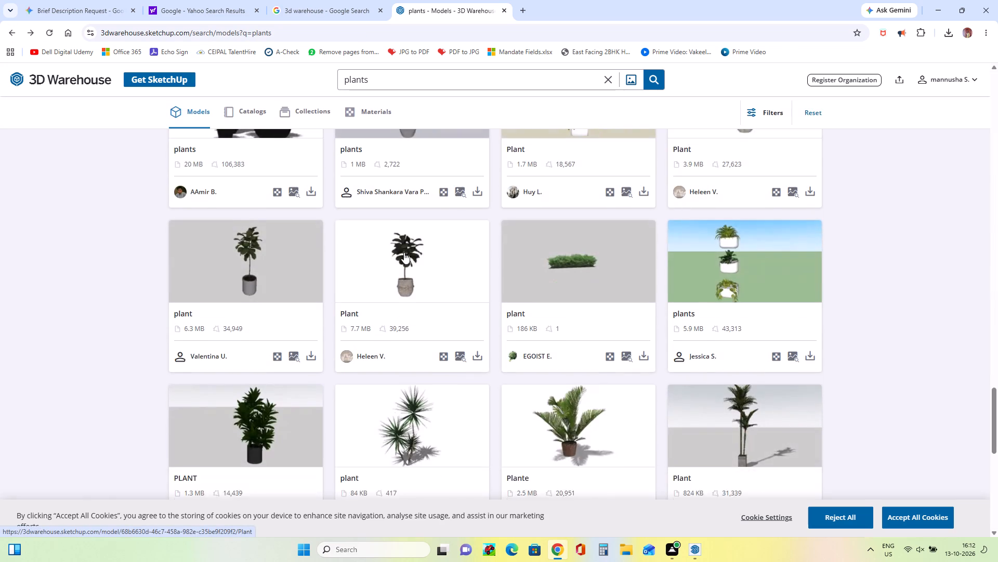
scroll(404, 252, "down", 3)
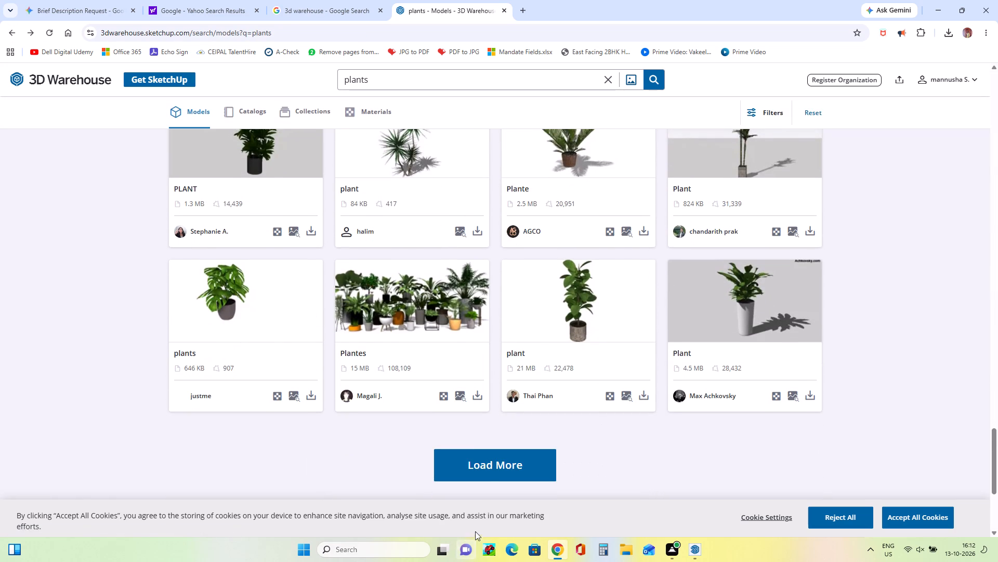
left_click(485, 469)
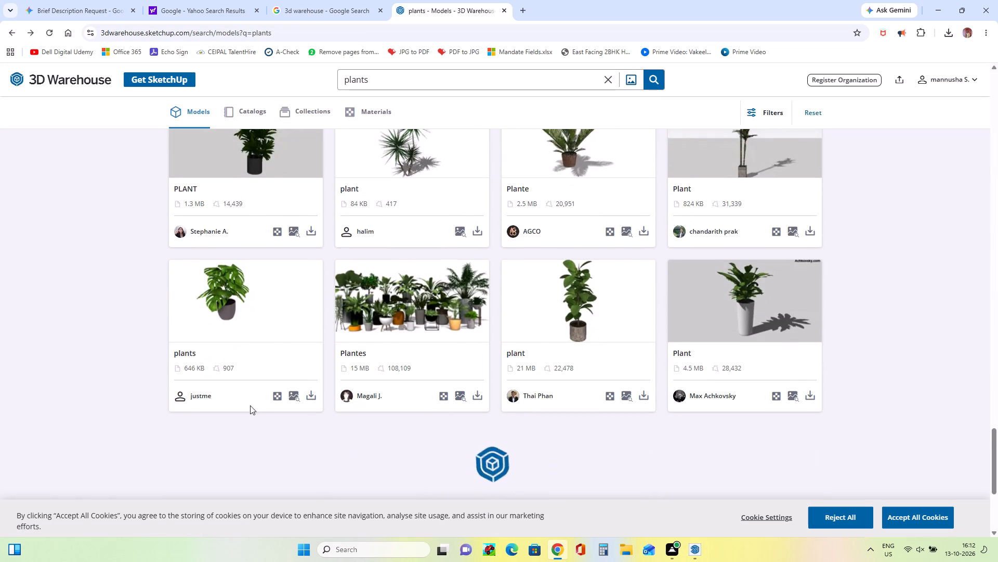
scroll(619, 429, "down", 3)
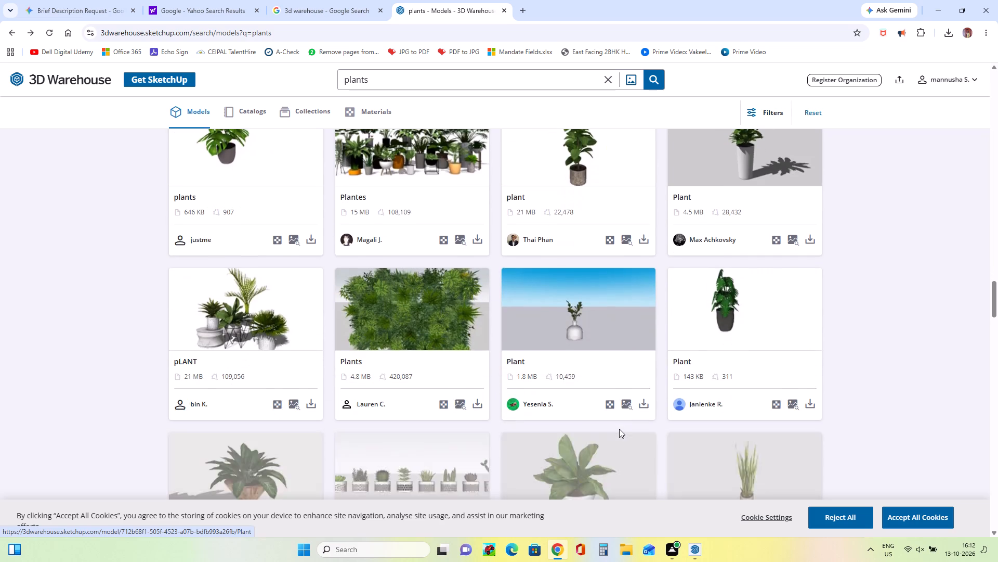
scroll(619, 429, "down", 6)
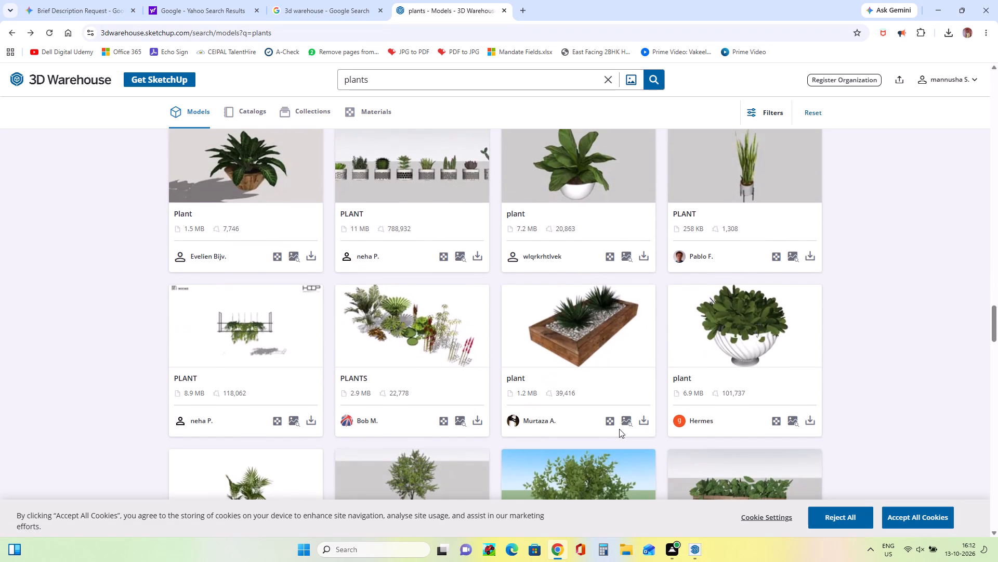
middle_click_drag(619, 429, 545, 383)
scroll(626, 414, "down", 3)
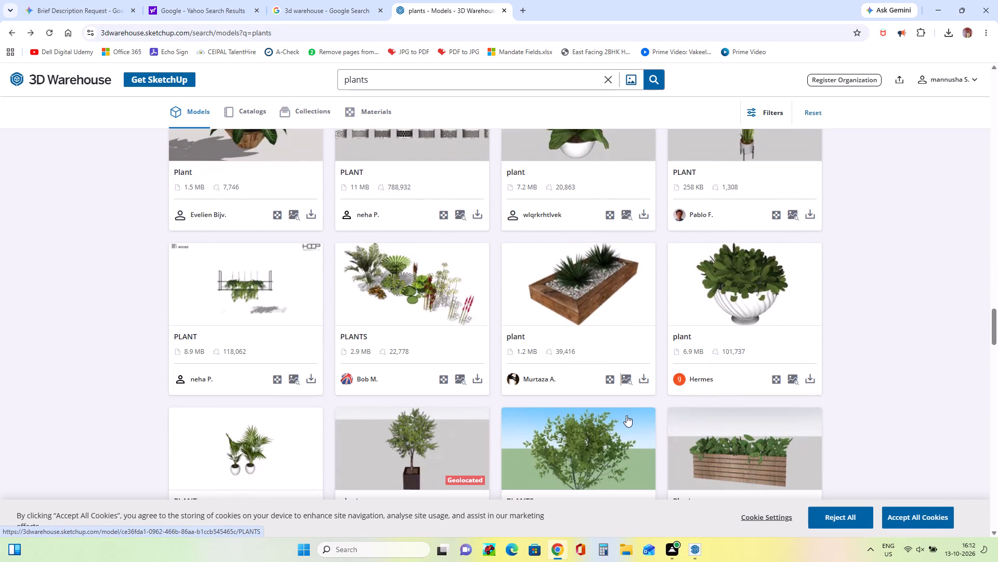
scroll(668, 423, "down", 2)
Download the 1.1 MB Plant model with the long slatted wooden planter box as a SketchUp file.
left_click(811, 439)
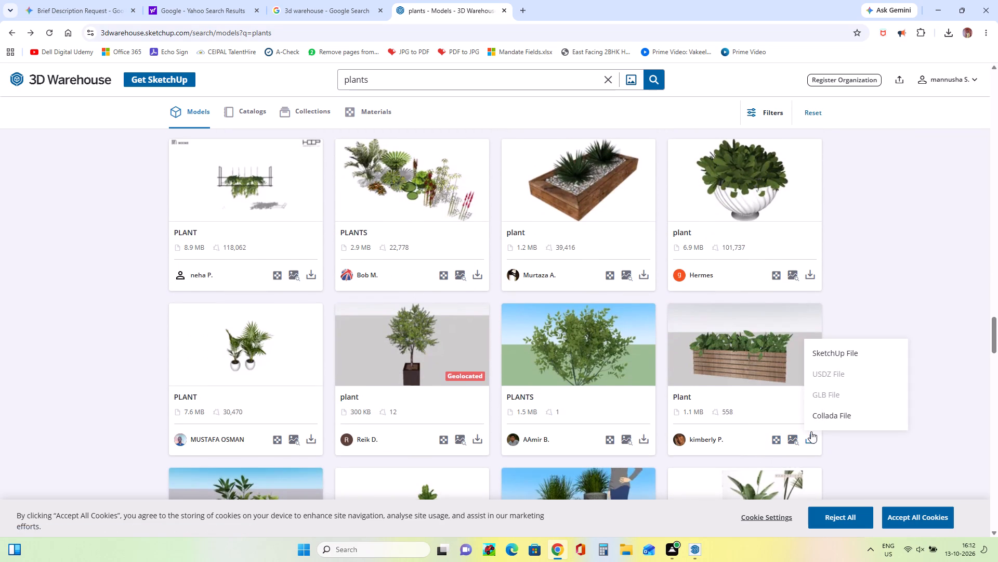
left_click(820, 359)
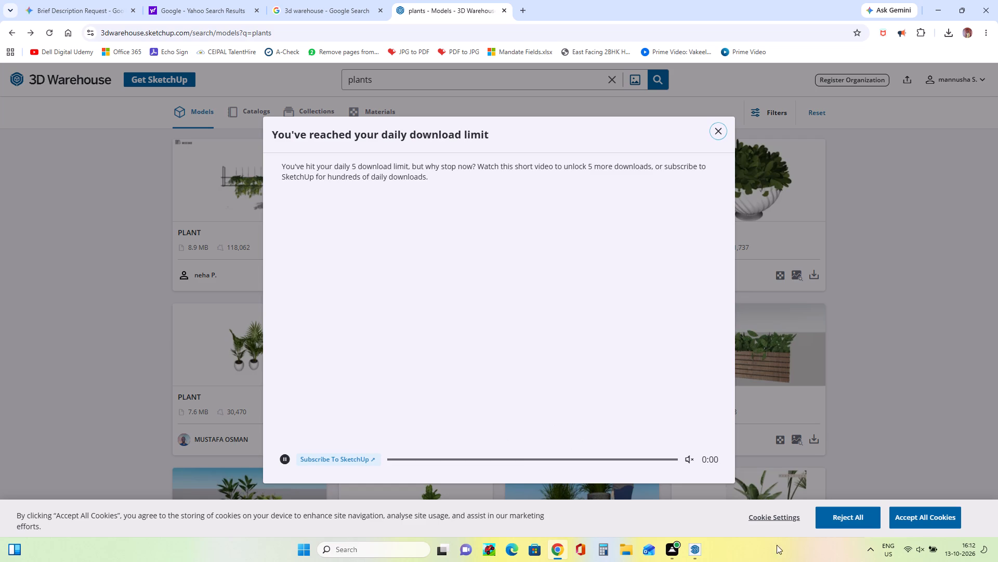
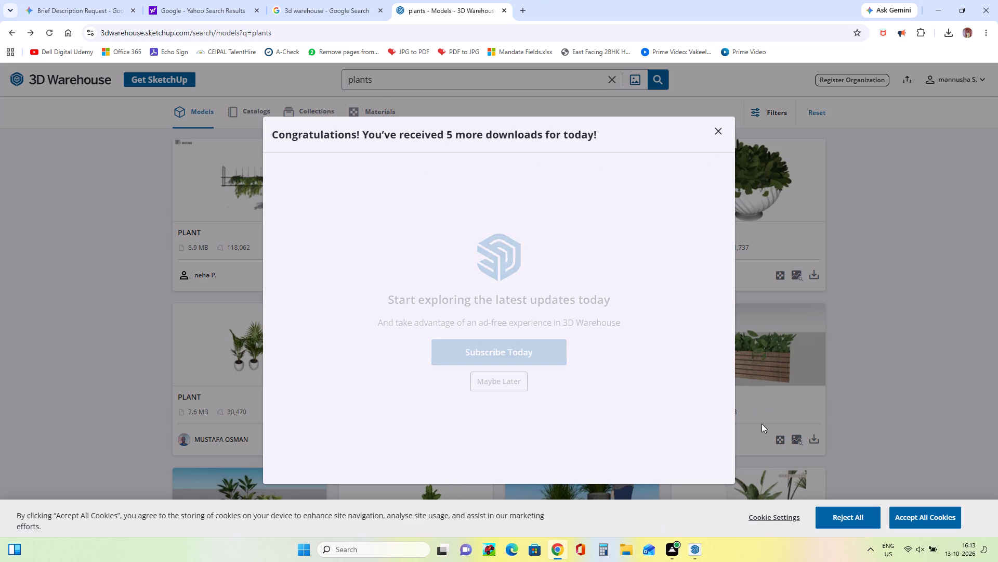
Dismiss the subscription offer and download the 1.1 MB Plant model with the slatted wooden planter box as a SketchUp file.
left_click(718, 132)
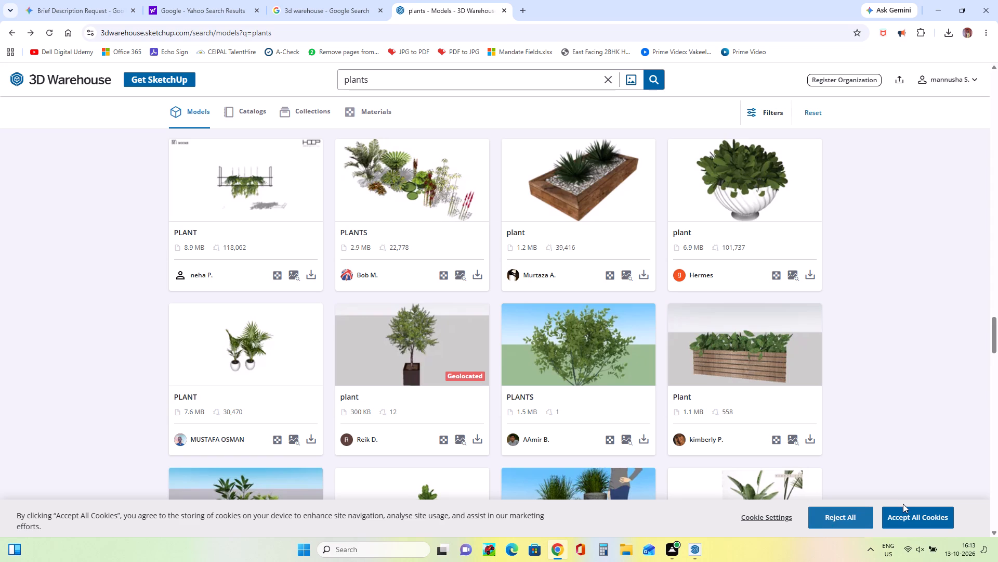
left_click(808, 439)
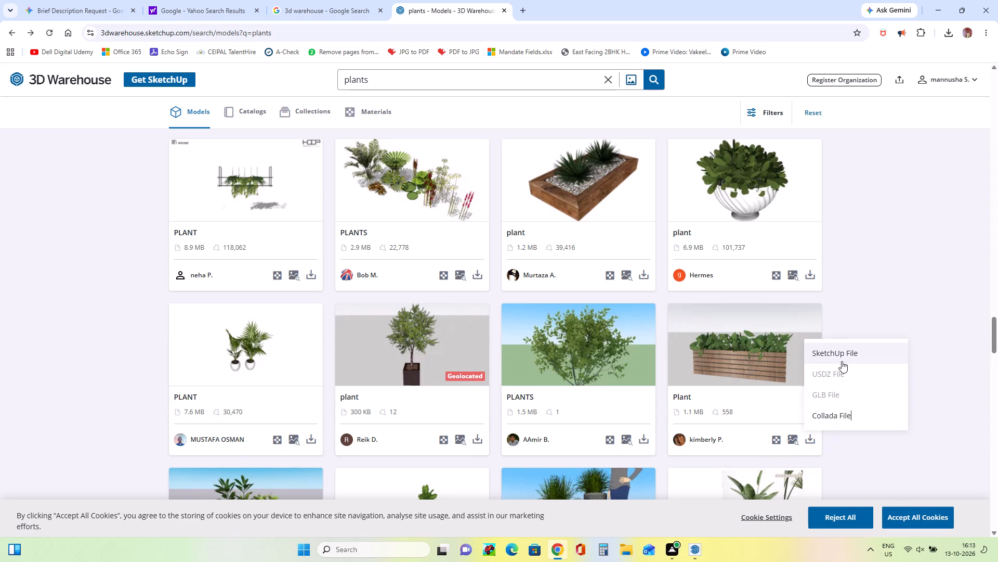
left_click(842, 361)
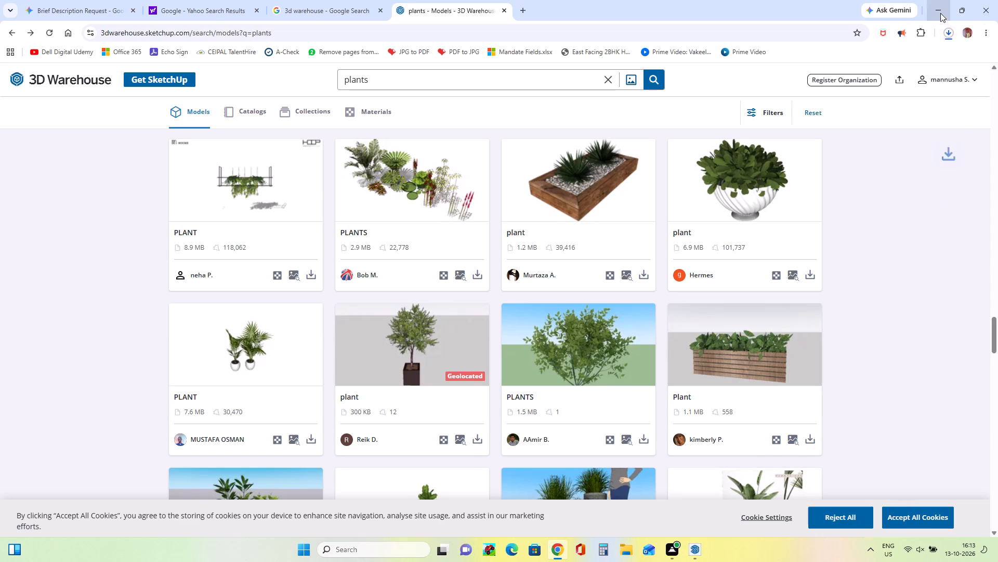
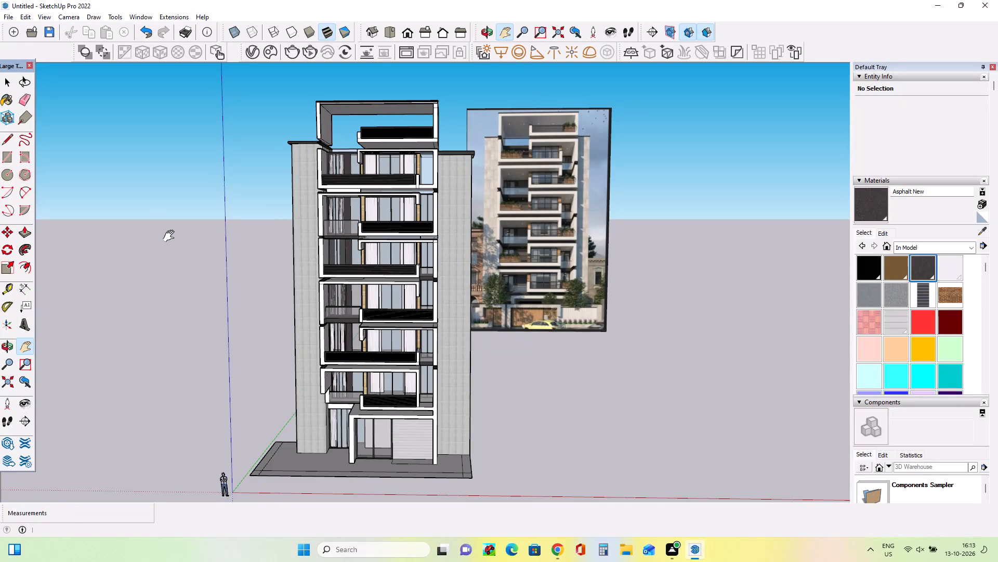
Import the downloaded Component_177 planter model and place it in the empty space beside the building.
left_click(5, 18)
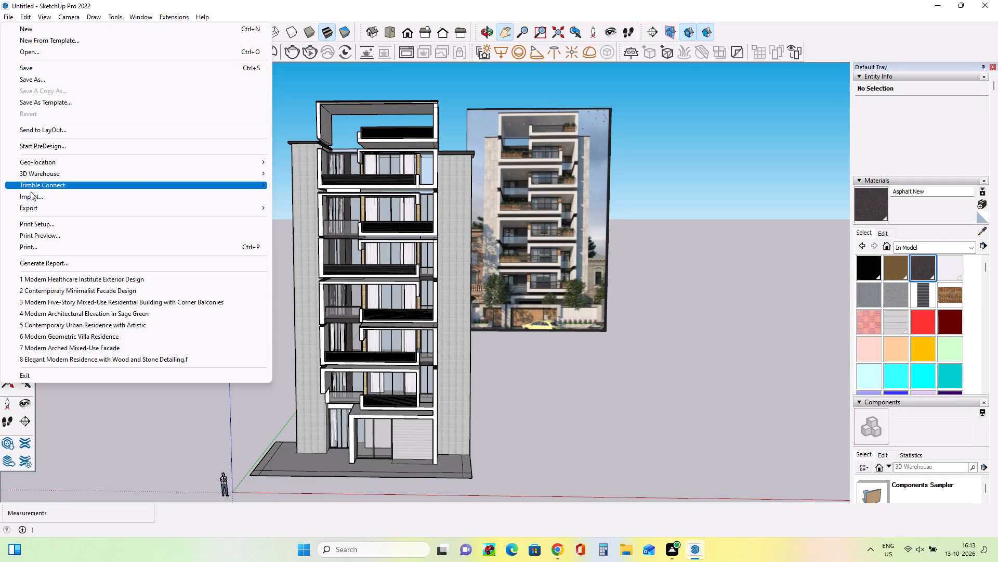
left_click(32, 196)
left_click(454, 235)
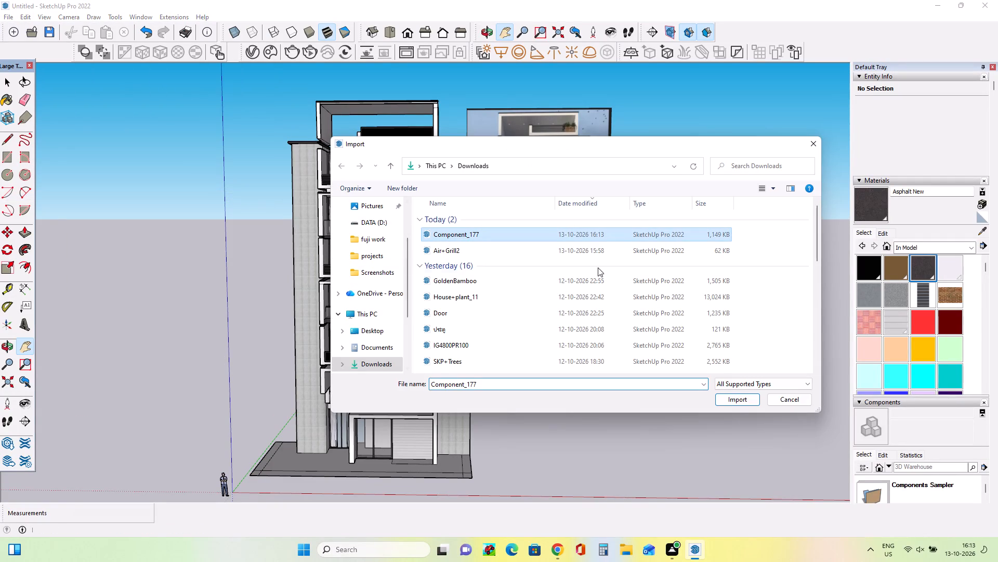
left_click(736, 405)
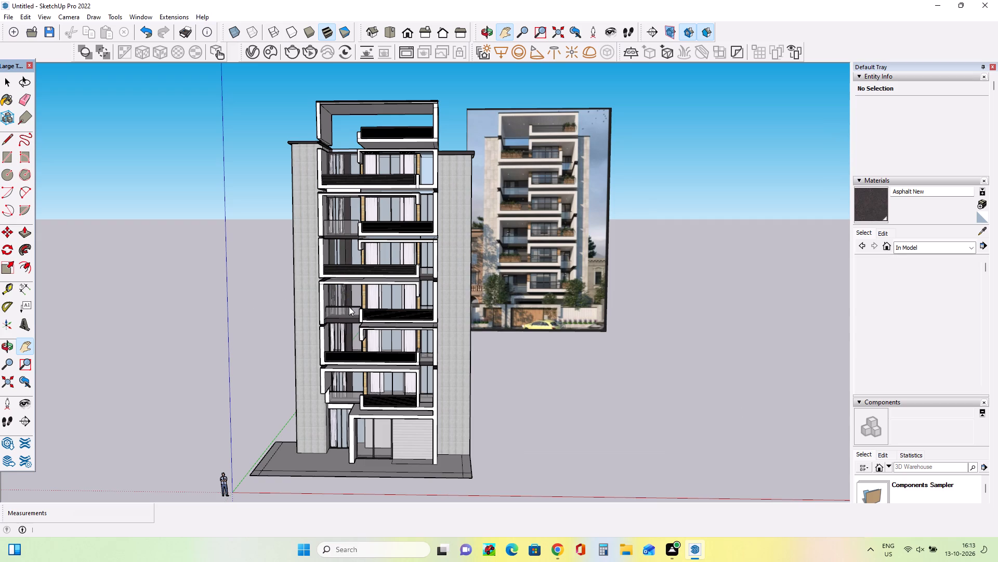
left_click(586, 311)
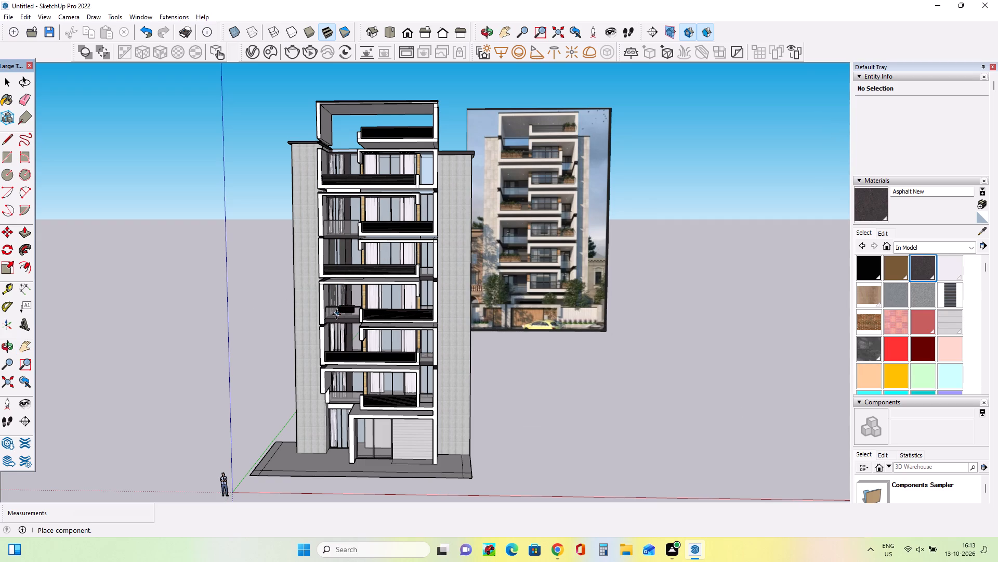
left_click(516, 373)
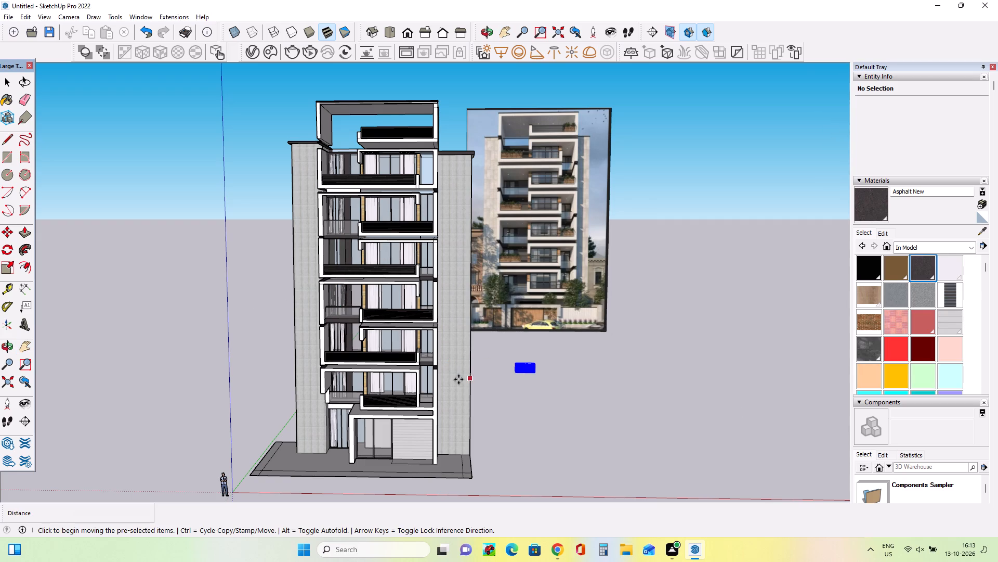
Scale the imported planter up uniformly by a factor of about 2.43.
left_click(8, 273)
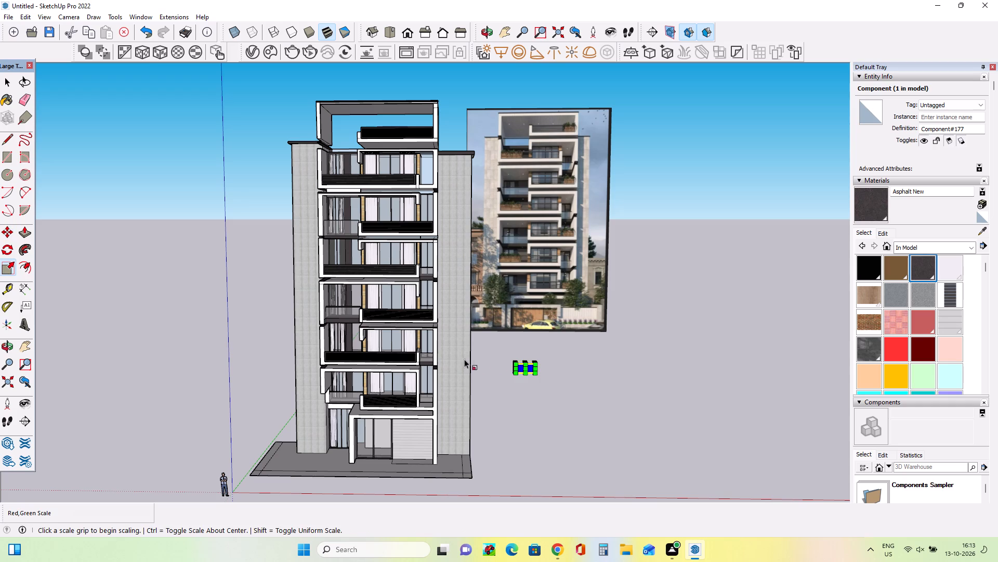
left_click(513, 360)
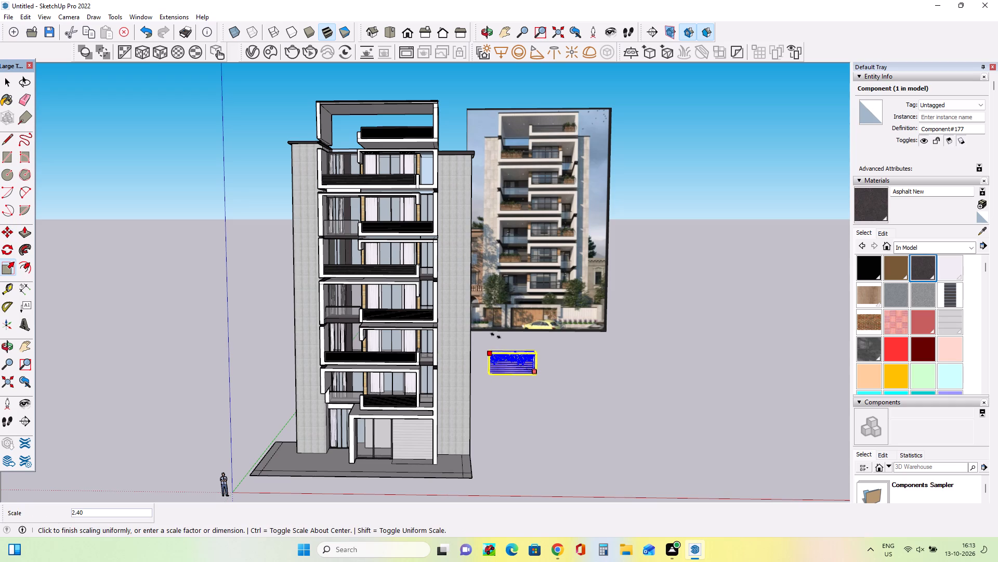
left_click(497, 333)
left_click(509, 345)
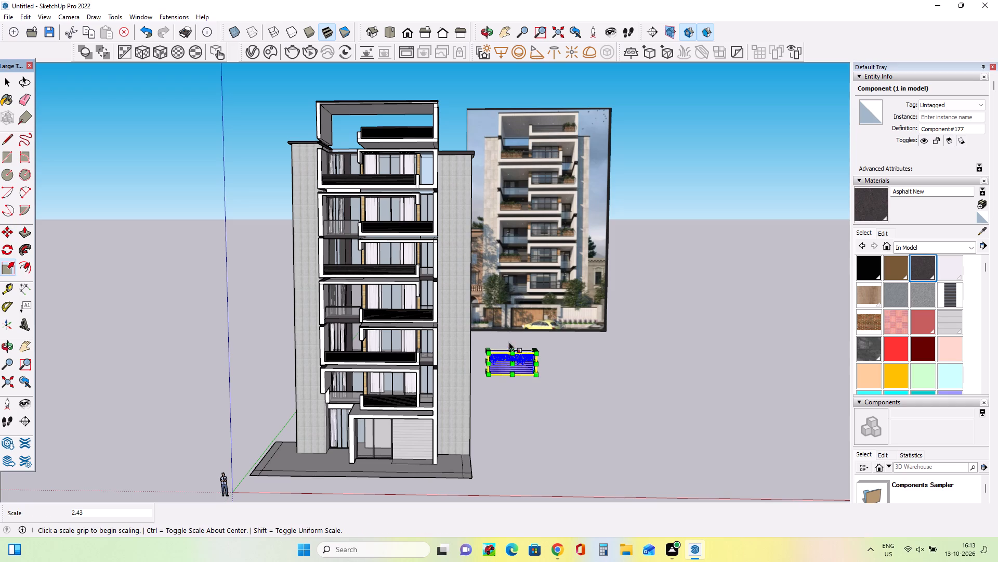
Stretch the planter taller along the blue axis and deepen it along the green axis by about 2.10.
scroll(495, 356, "up", 10)
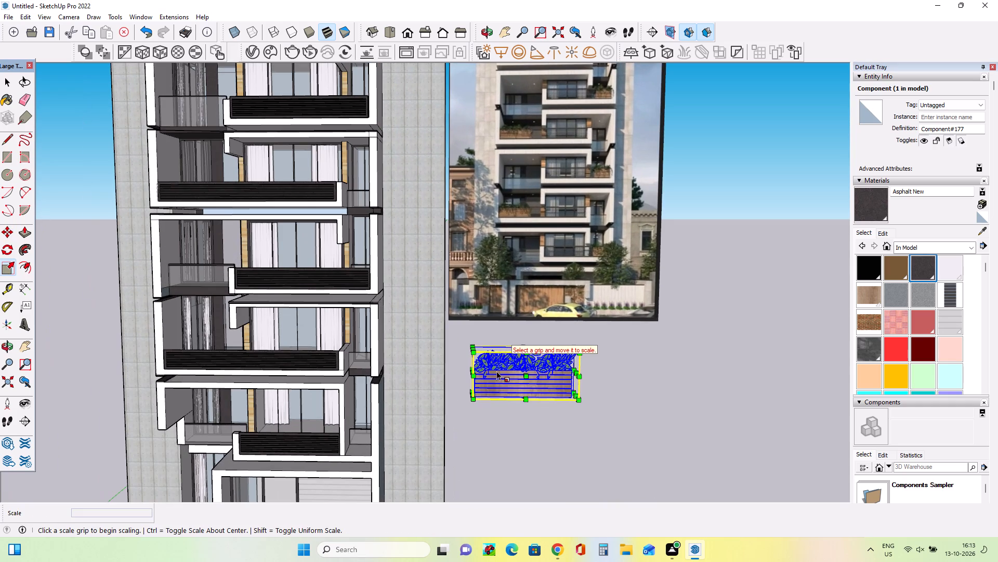
scroll(579, 314, "up", 1)
left_click(508, 359)
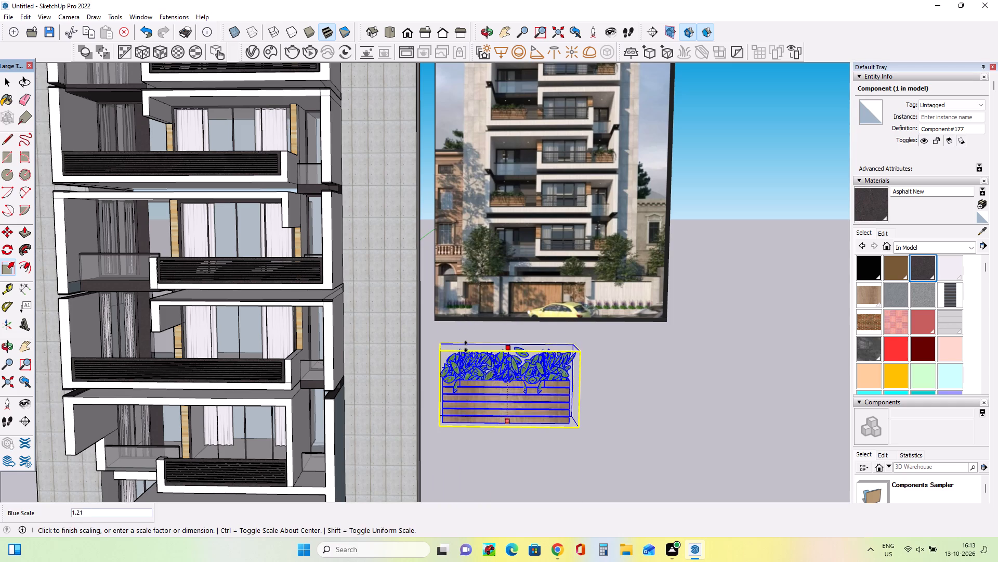
left_click(471, 328)
scroll(571, 354, "down", 5)
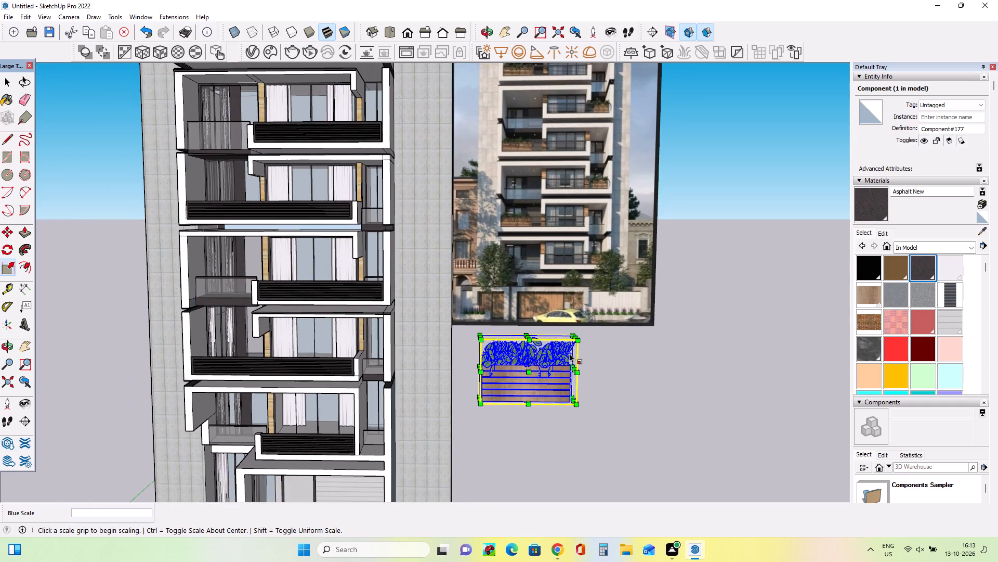
middle_click_drag(503, 377, 567, 371)
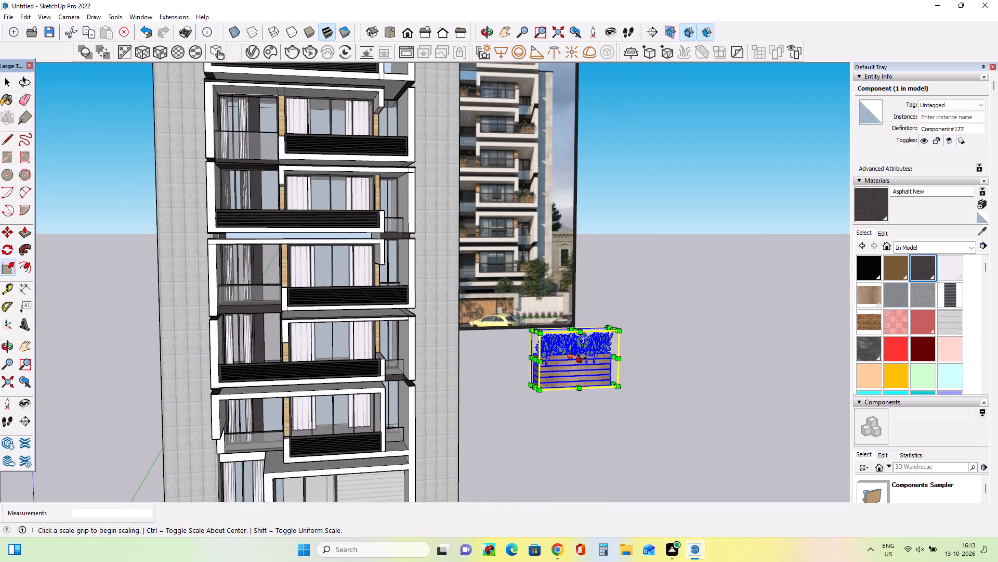
left_click(582, 357)
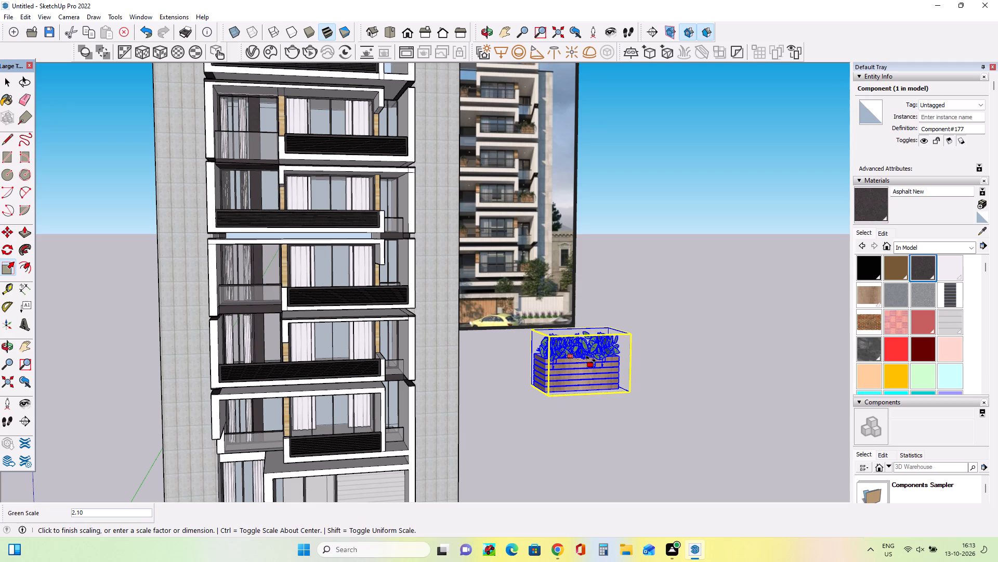
left_click(591, 359)
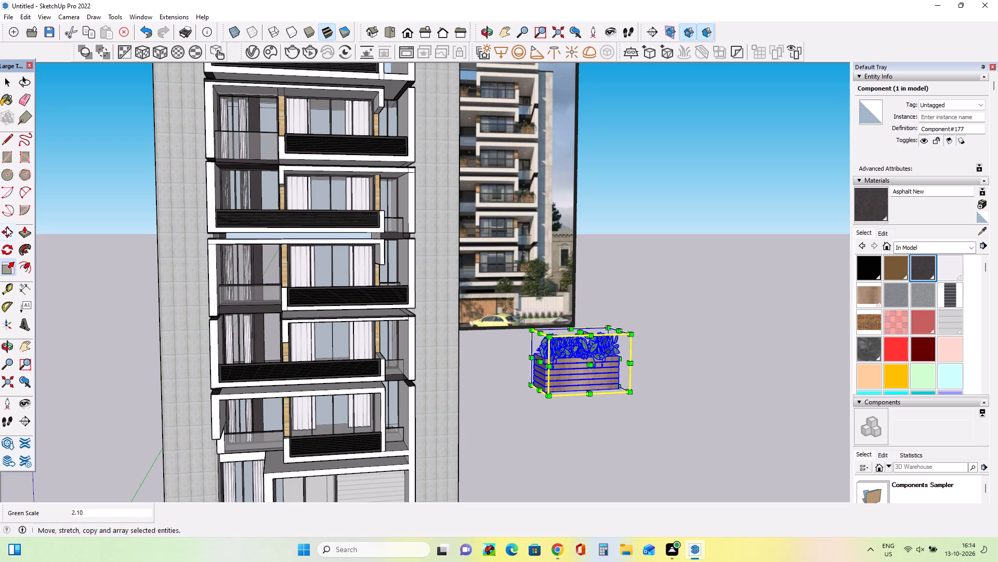
Move the planter by its bottom front corner to the left end of the second balcony up, the lower one with a long railing.
left_click(6, 227)
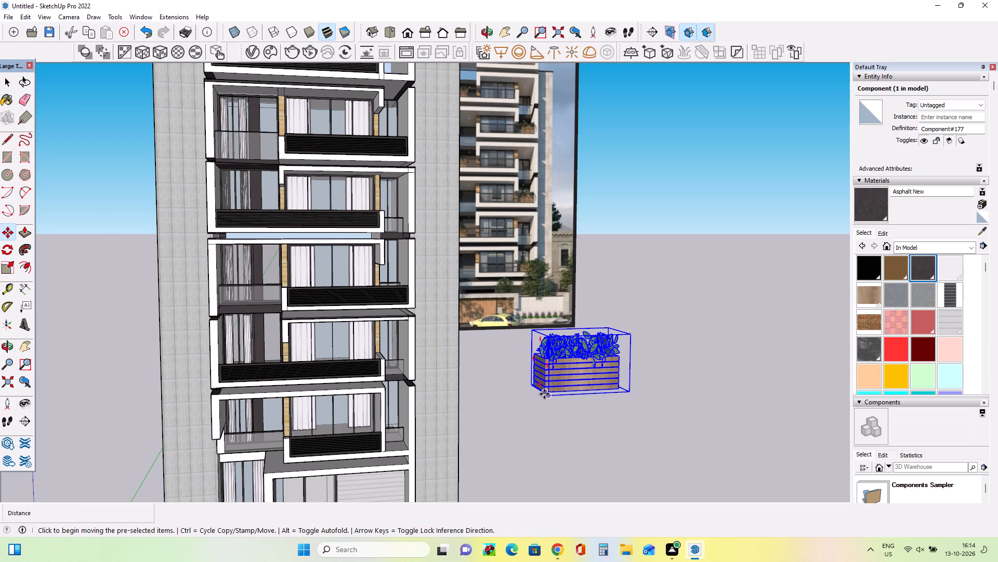
left_click(546, 394)
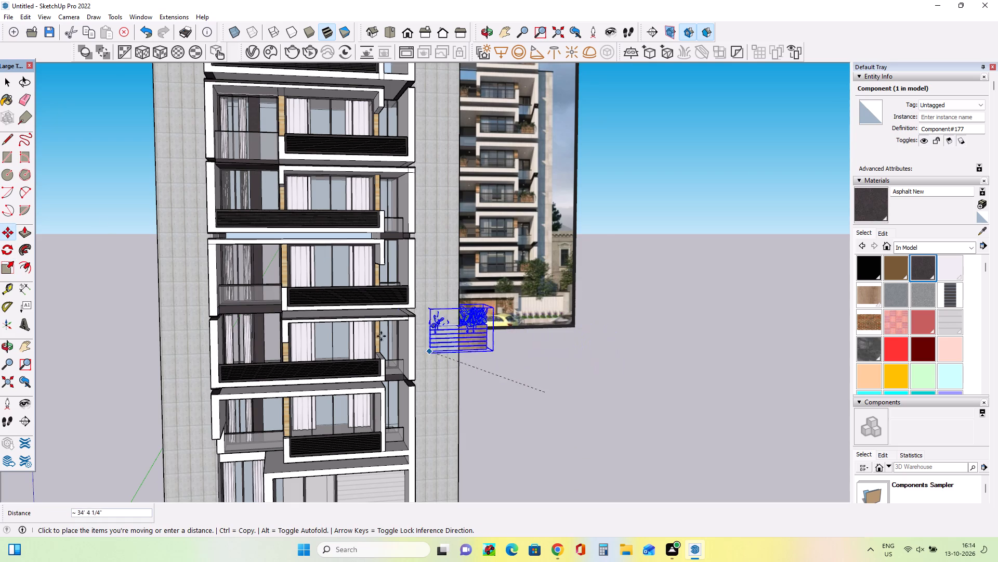
middle_click_drag(394, 334, 362, 327)
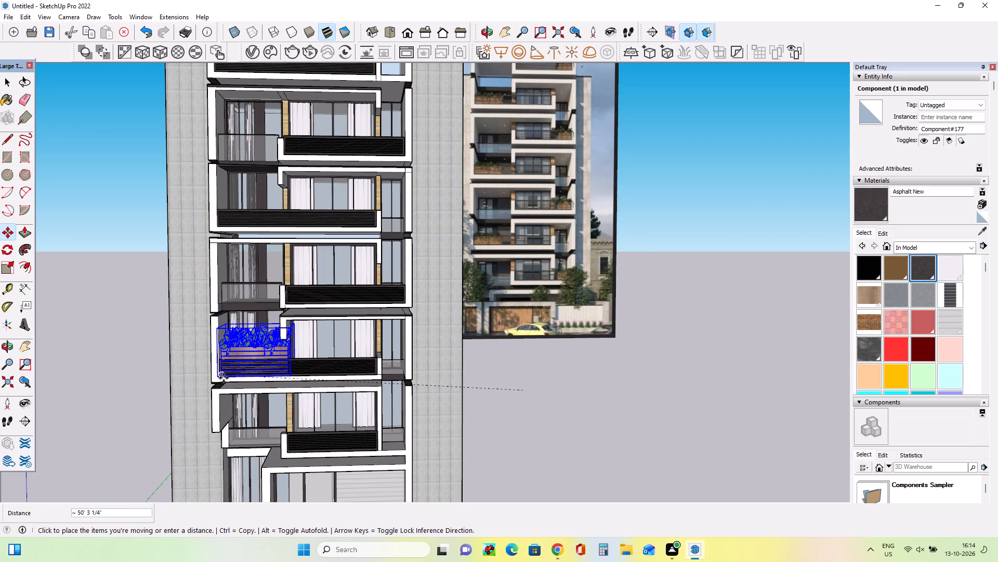
left_click(224, 378)
Shrink the balcony planter's height along the blue axis to about 0.68 and clear the selection.
middle_click_drag(299, 379, 357, 362)
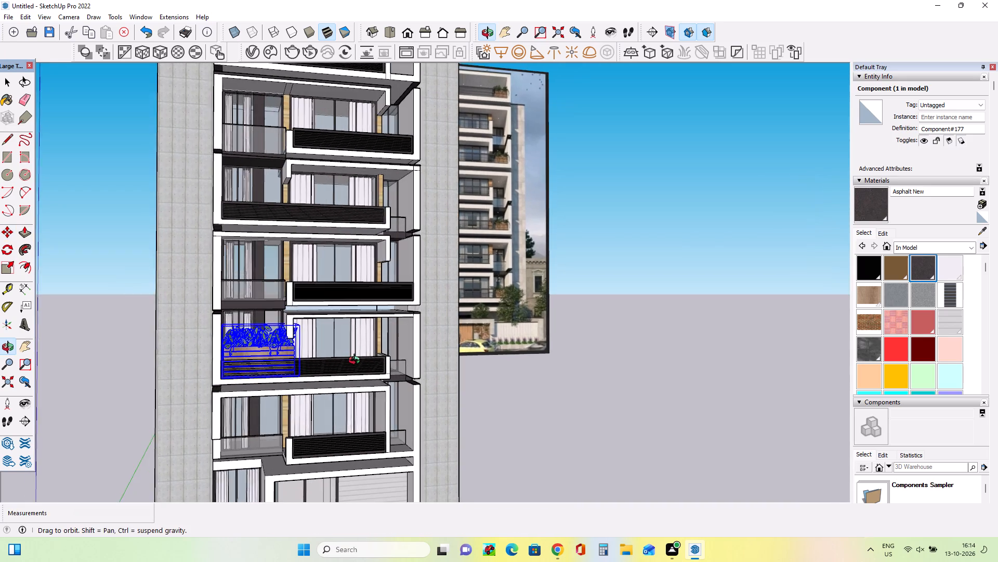
middle_click_drag(357, 362, 374, 365)
middle_click(281, 332)
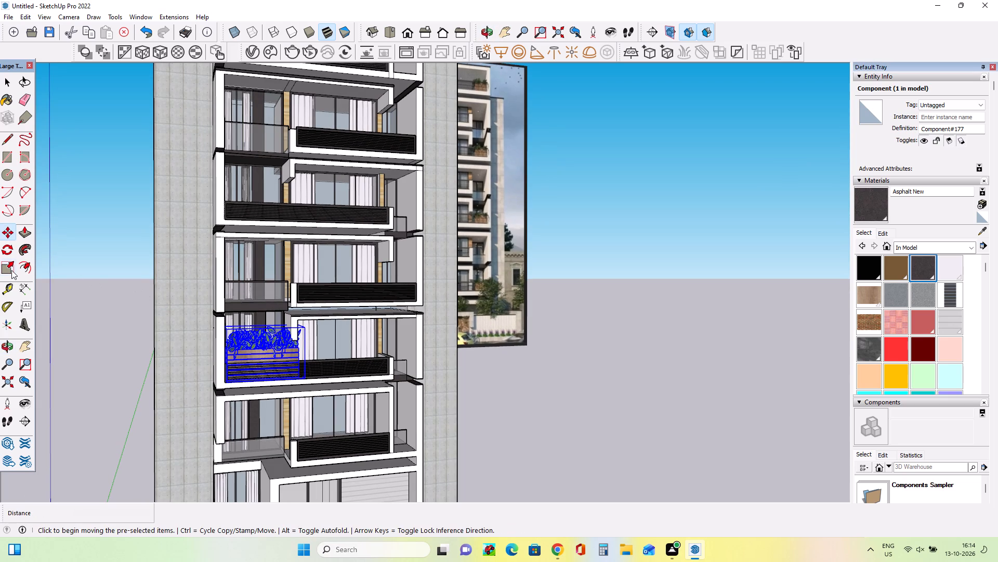
left_click(11, 270)
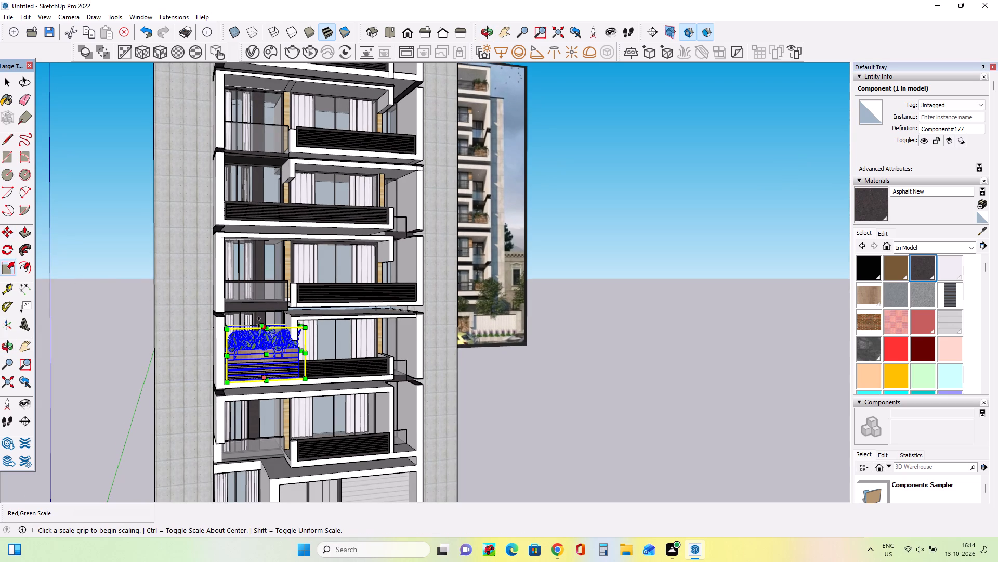
left_click(259, 322)
left_click(263, 343)
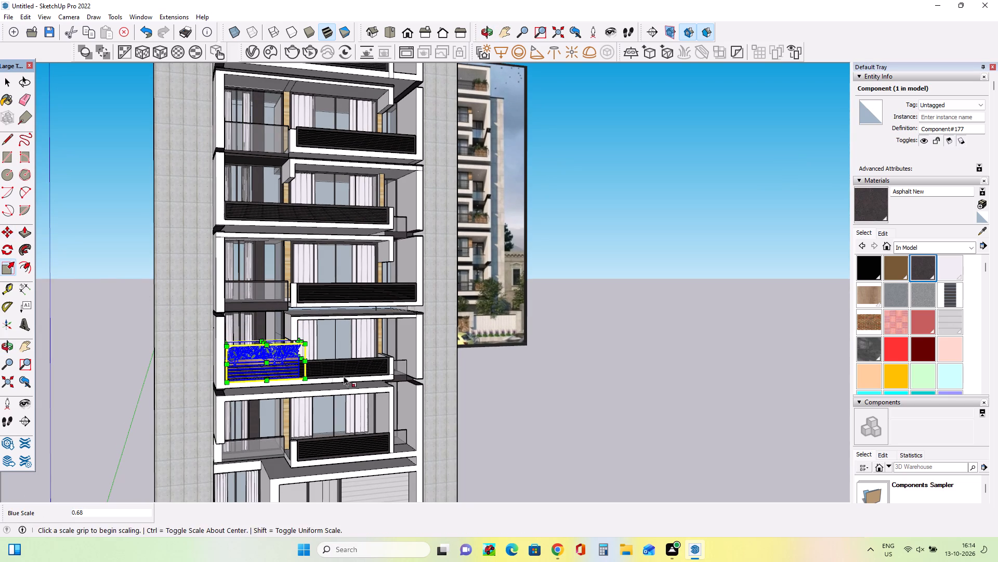
middle_click_drag(344, 376, 298, 380)
scroll(300, 368, "up", 10)
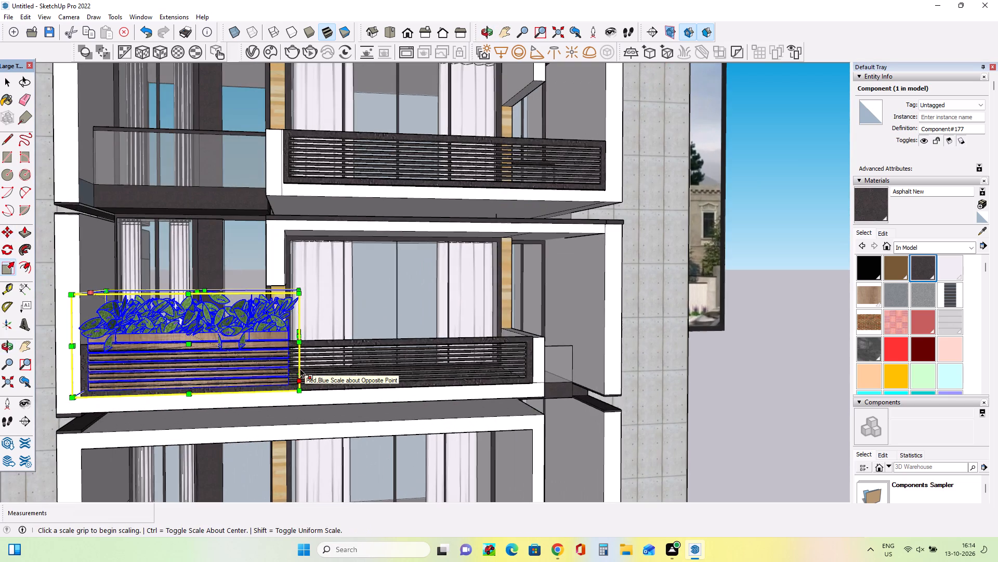
middle_click_drag(300, 368, 323, 360)
left_click(12, 79)
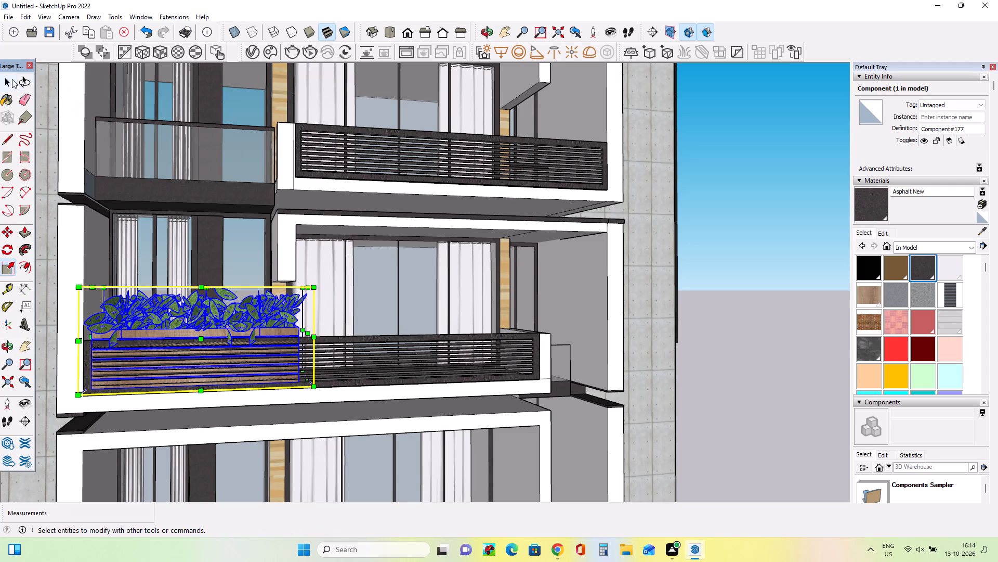
left_click(717, 292)
Copy the planter about 23' straight up to the left end of the next balcony with a long slatted railing.
scroll(701, 305, "down", 4)
middle_click_drag(701, 305, 667, 328)
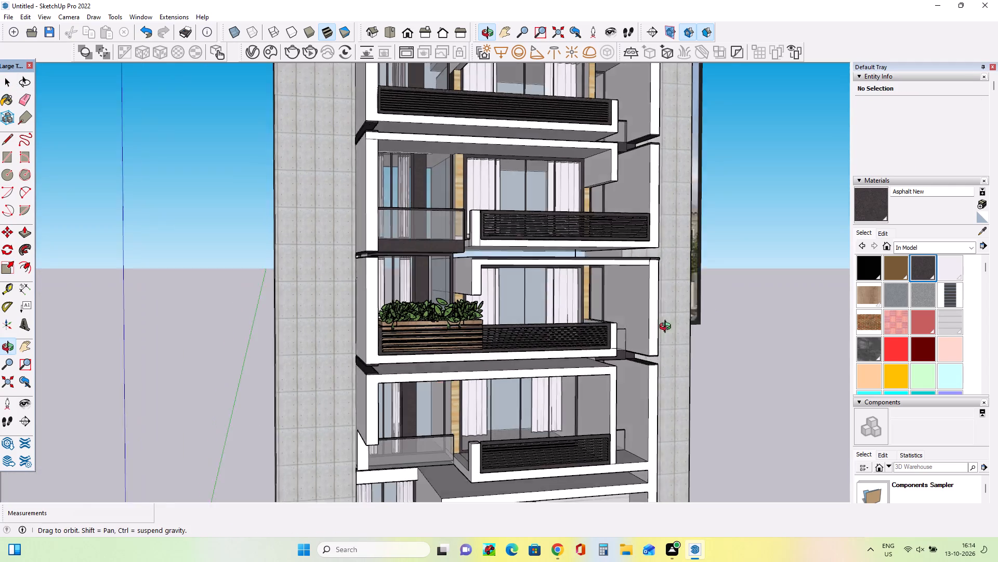
middle_click_drag(667, 328, 597, 366)
scroll(597, 366, "down", 2)
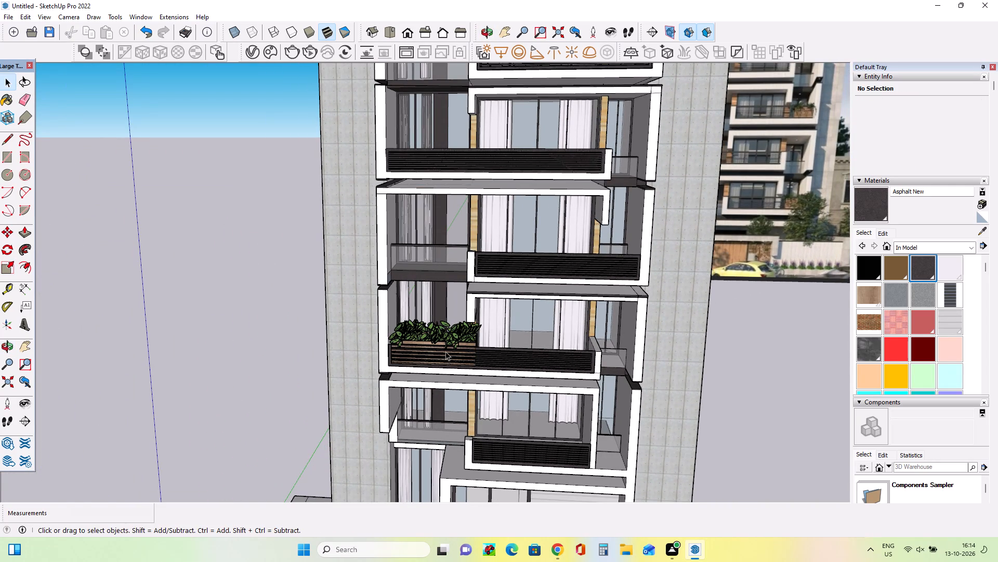
left_click(9, 229)
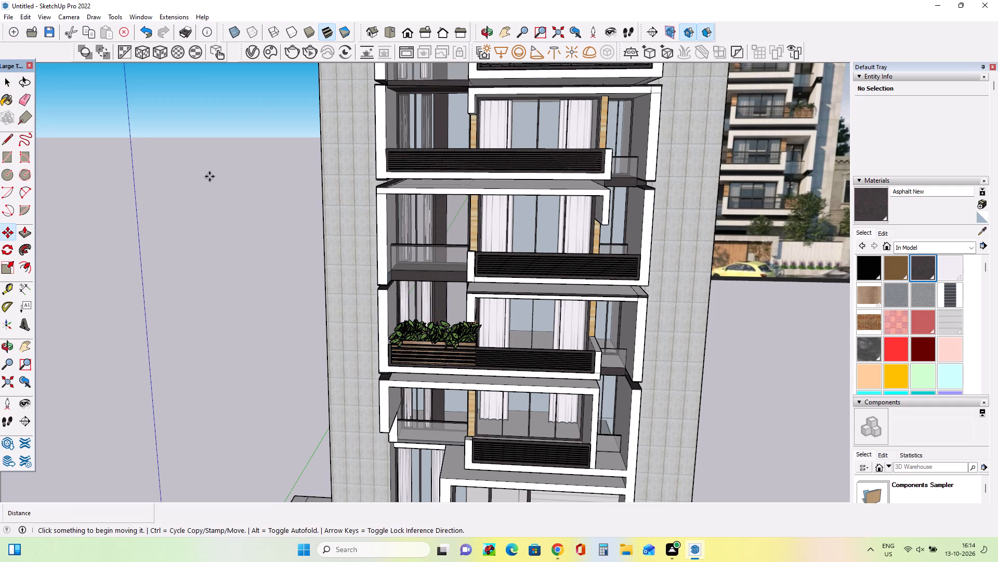
left_click(479, 367)
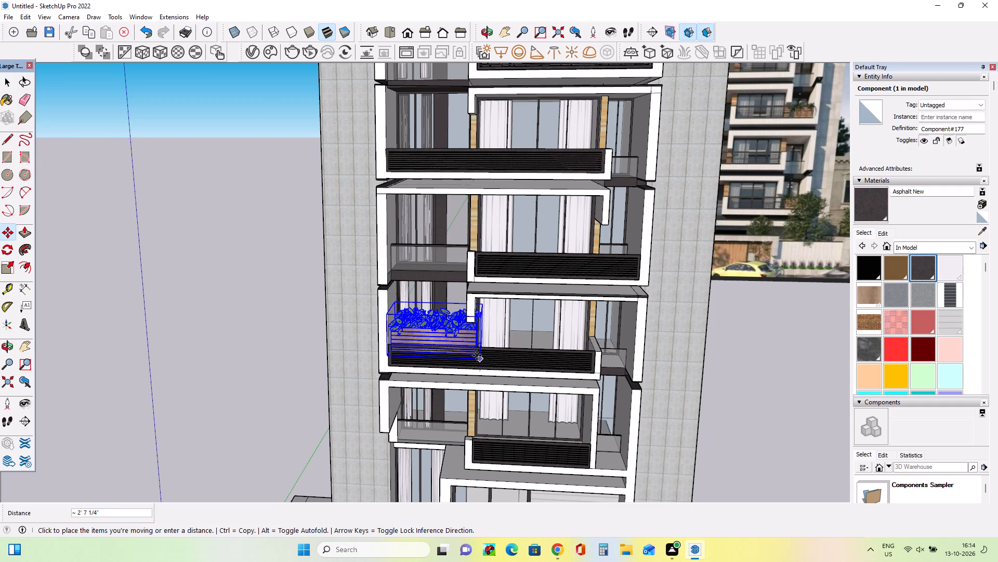
left_click(474, 177)
Move the copied planter about 2' forward on its balcony, up against the long slatted railing.
scroll(479, 168, "up", 7)
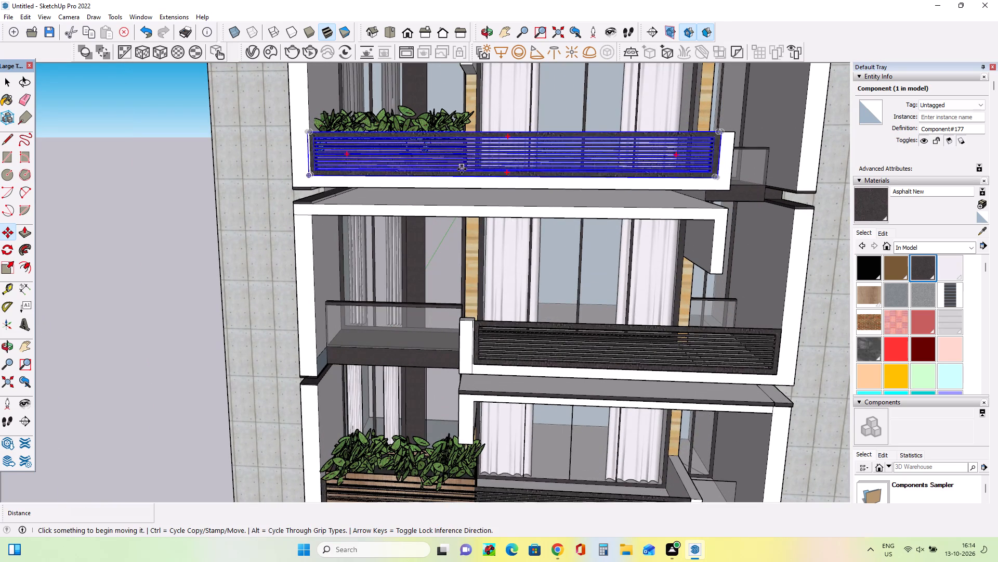
left_click(435, 118)
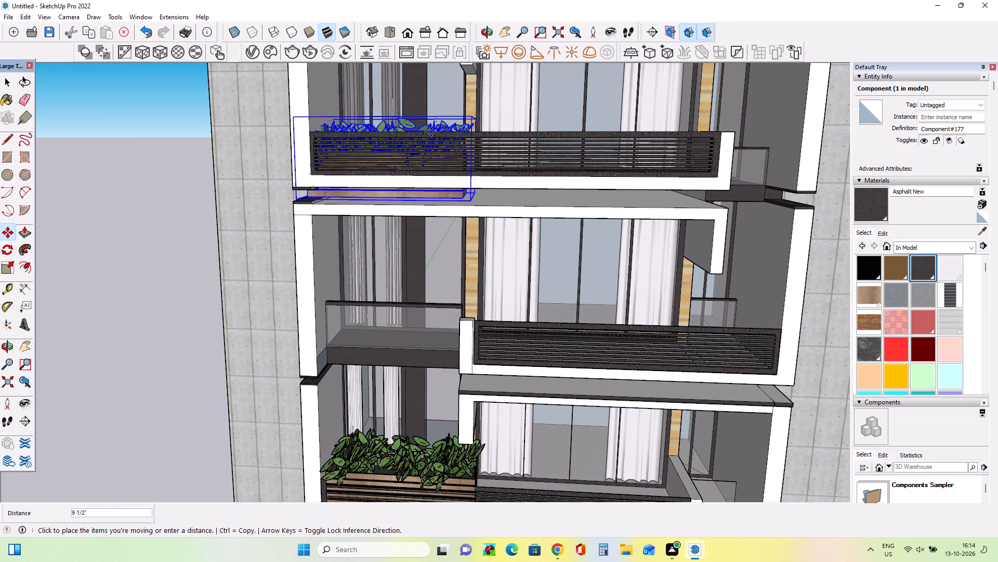
left_click(436, 113)
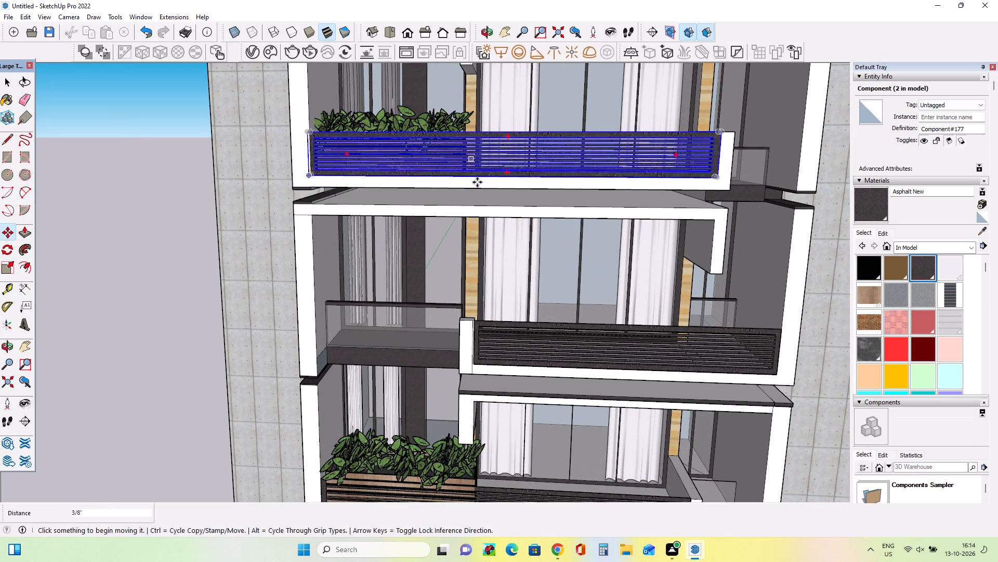
scroll(476, 183, "up", 5)
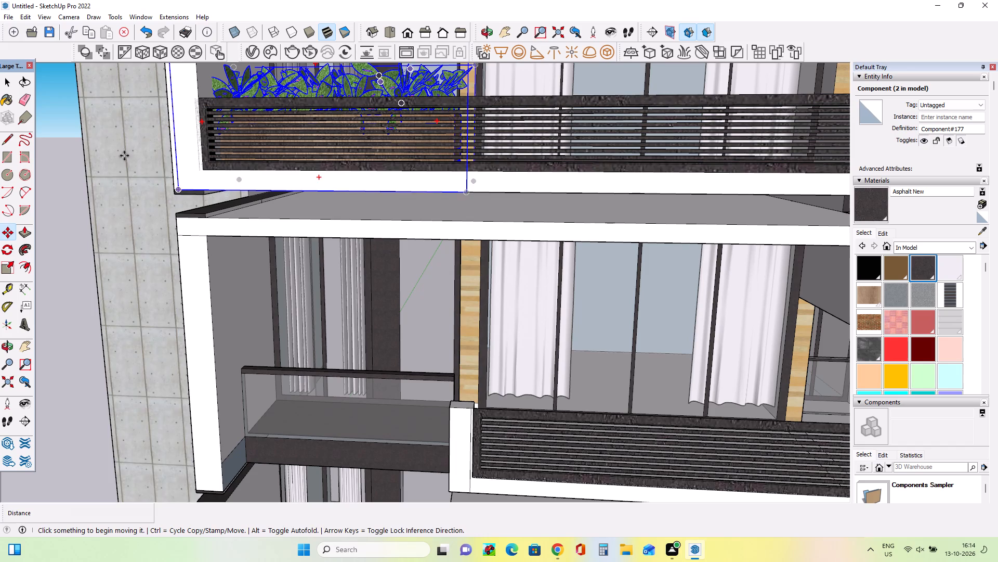
left_click(8, 234)
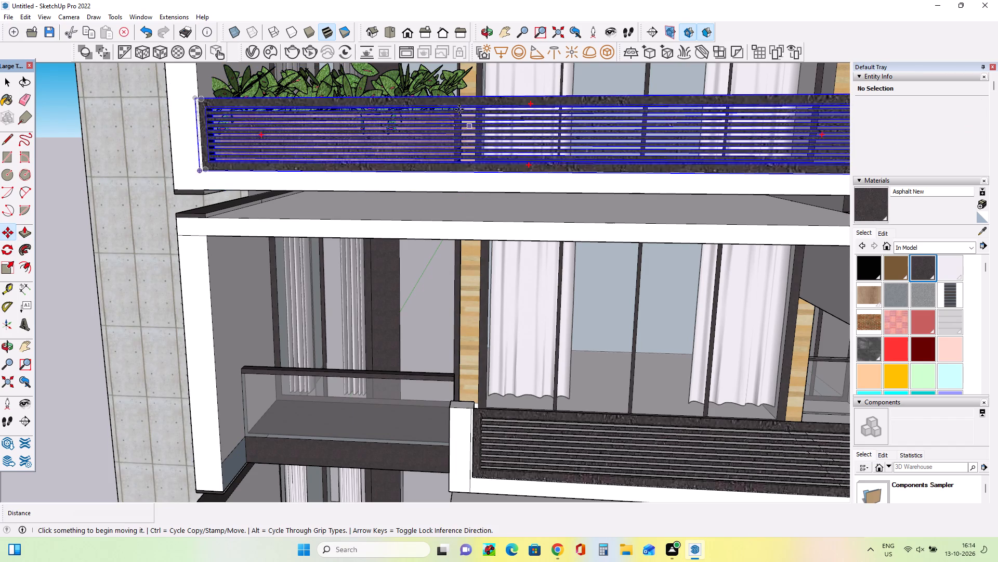
left_click(450, 85)
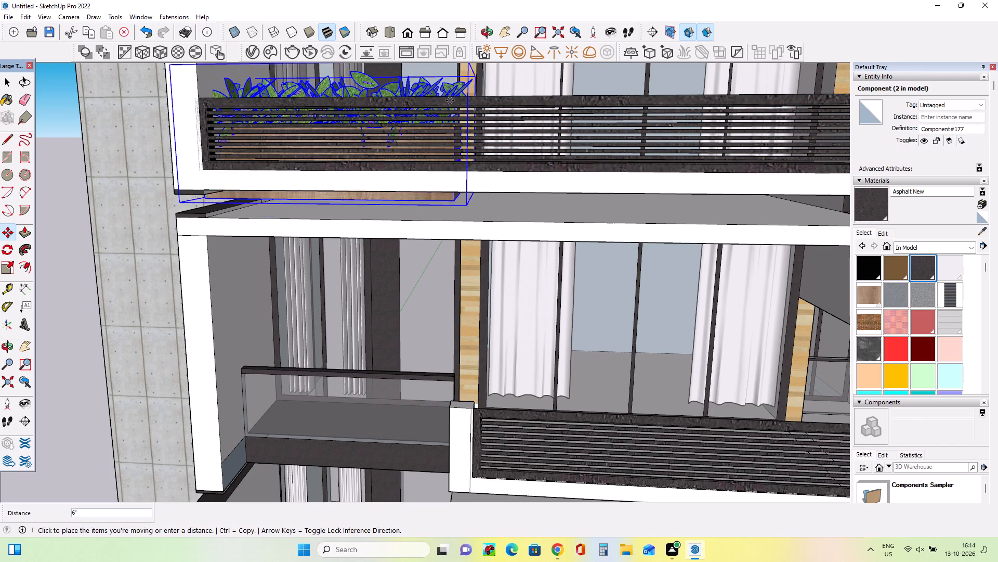
left_click(450, 90)
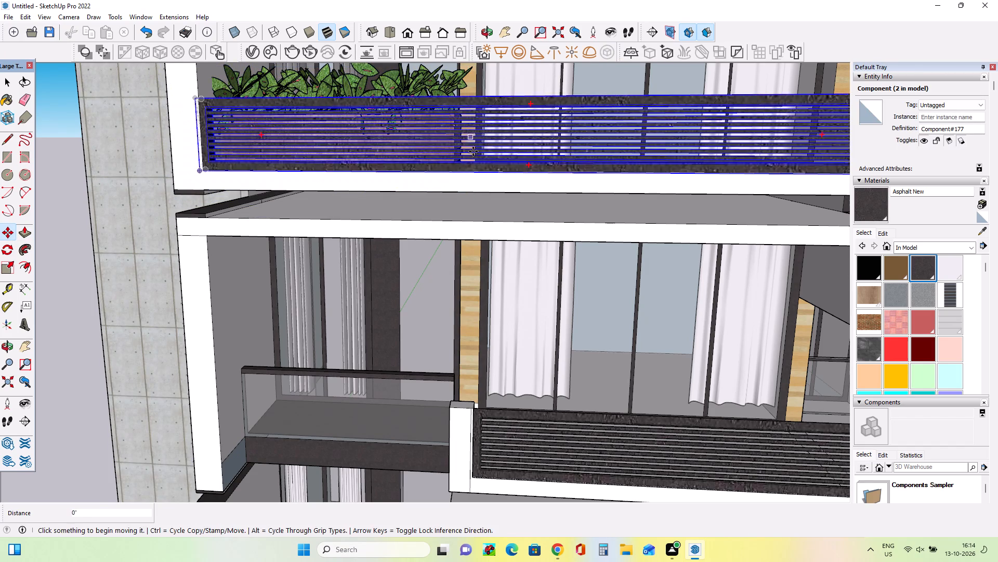
middle_click_drag(486, 175, 375, 223)
middle_click_drag(473, 168, 395, 236)
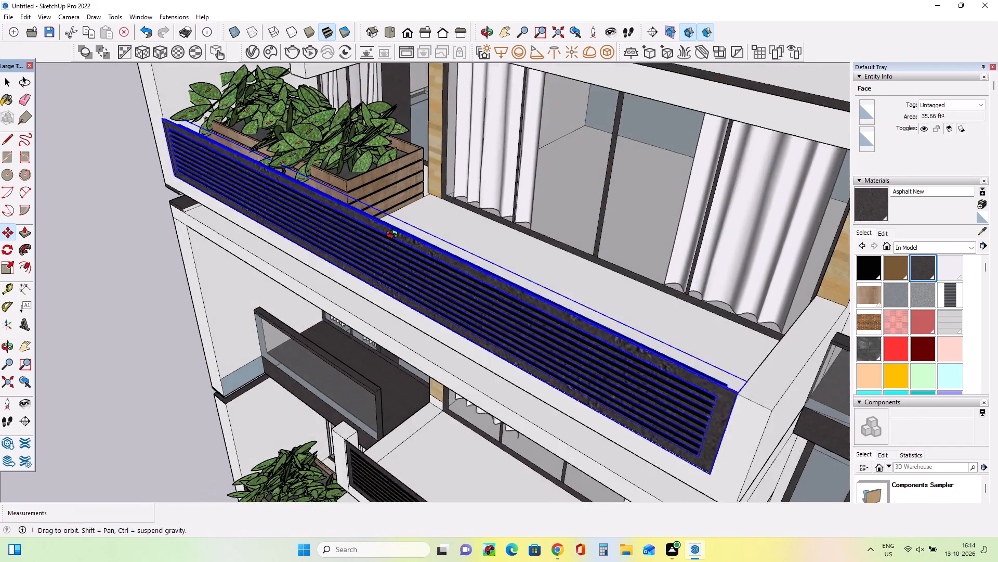
middle_click_drag(395, 236, 336, 257)
left_click(338, 229)
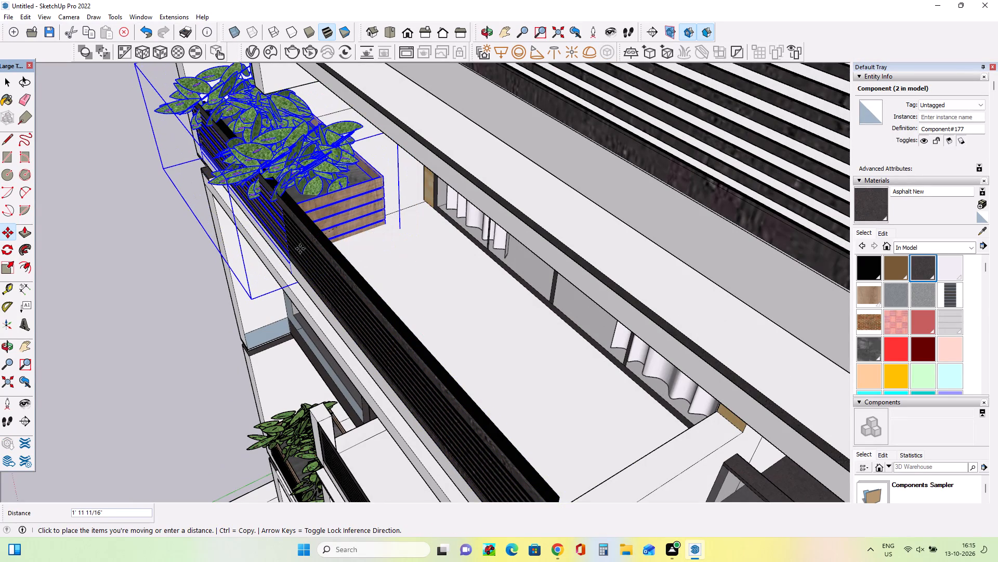
left_click(300, 249)
Copy this balcony's planter about 25' up to the left end of the next long-railing balcony, just below the roof level.
middle_click_drag(337, 259, 551, 152)
scroll(370, 186, "down", 15)
middle_click_drag(390, 191, 416, 206)
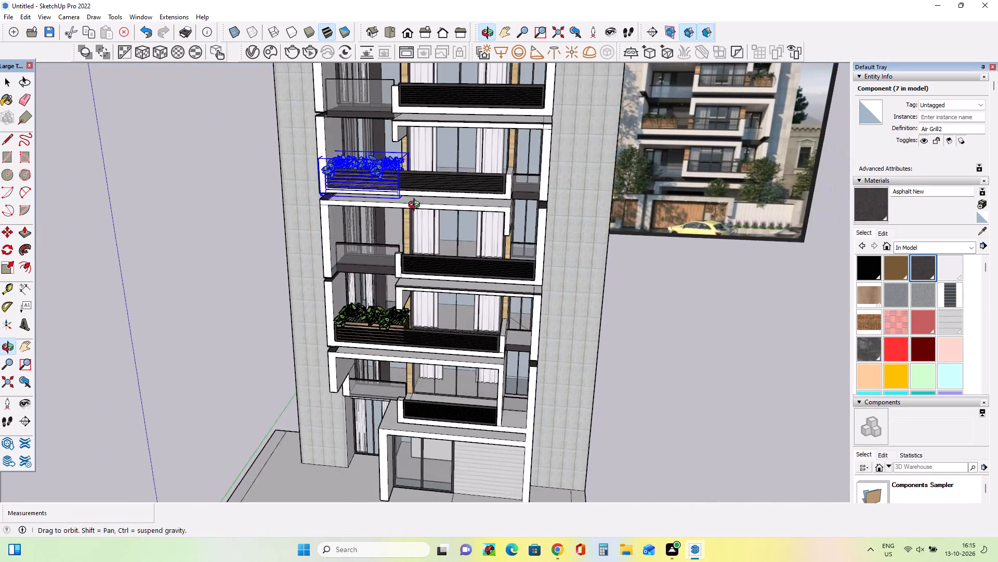
middle_click_drag(416, 206, 426, 216)
left_click(399, 196)
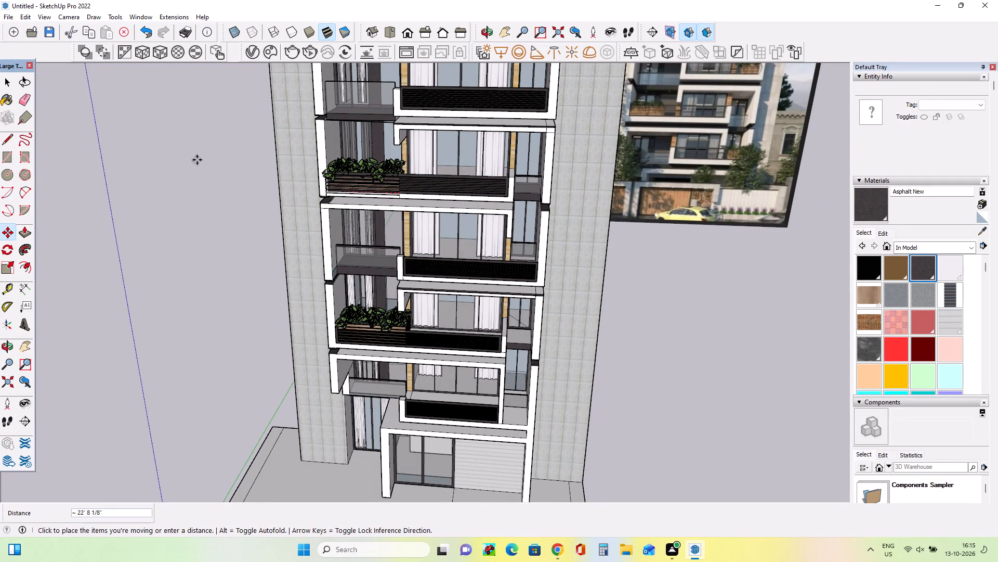
key("Escape")
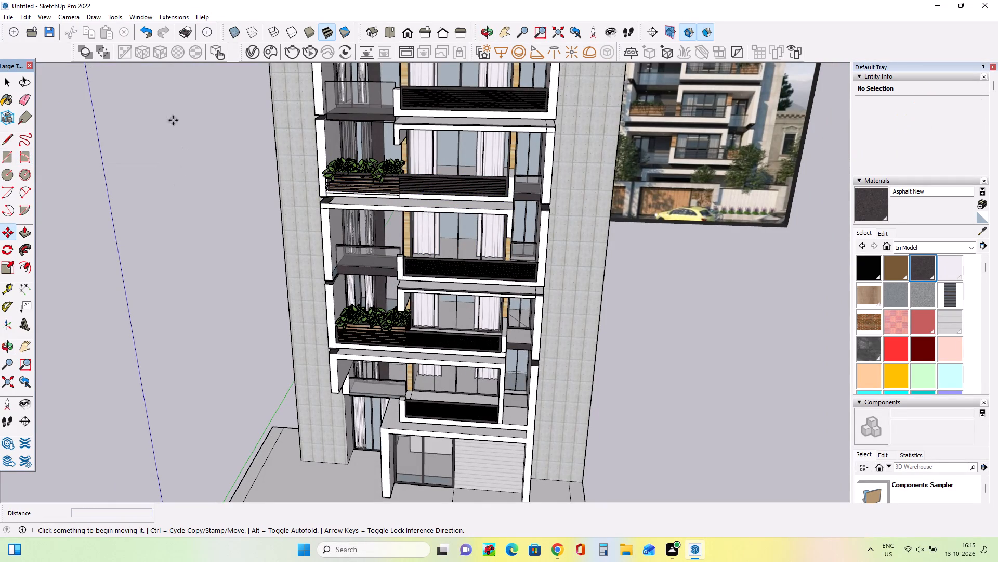
left_click(8, 78)
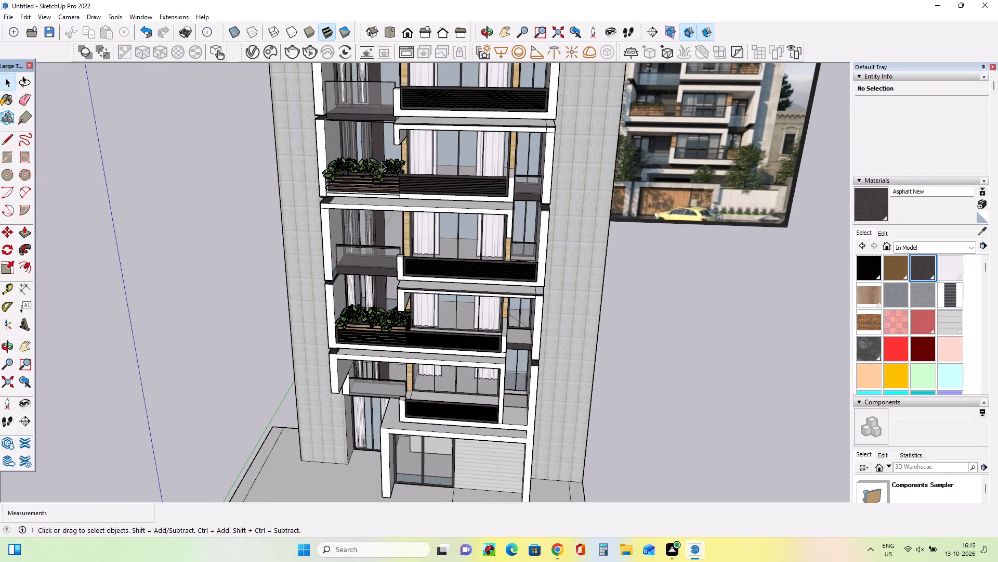
left_click(382, 162)
left_click(11, 236)
scroll(228, 222, "down", 4)
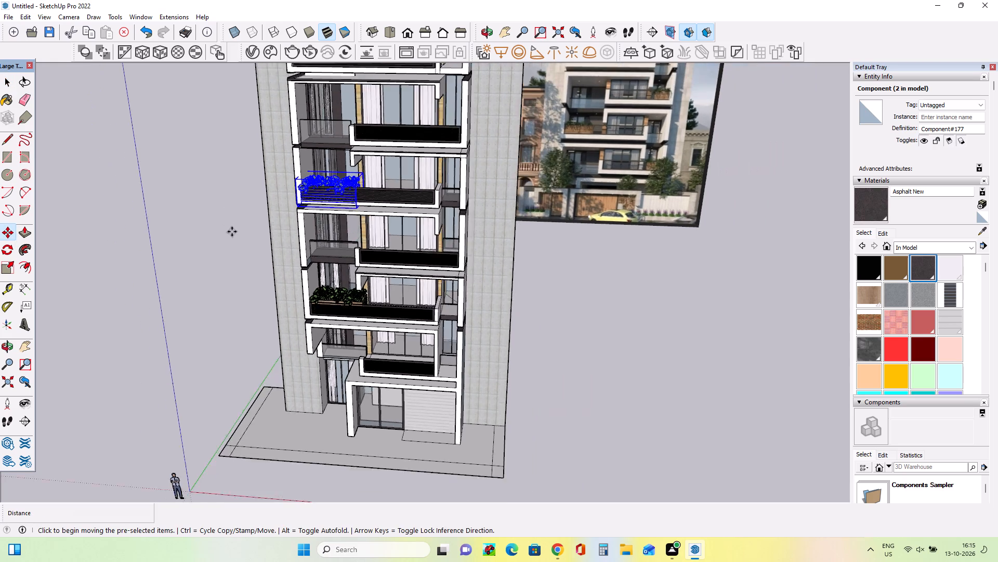
scroll(232, 232, "down", 7)
left_click(301, 218)
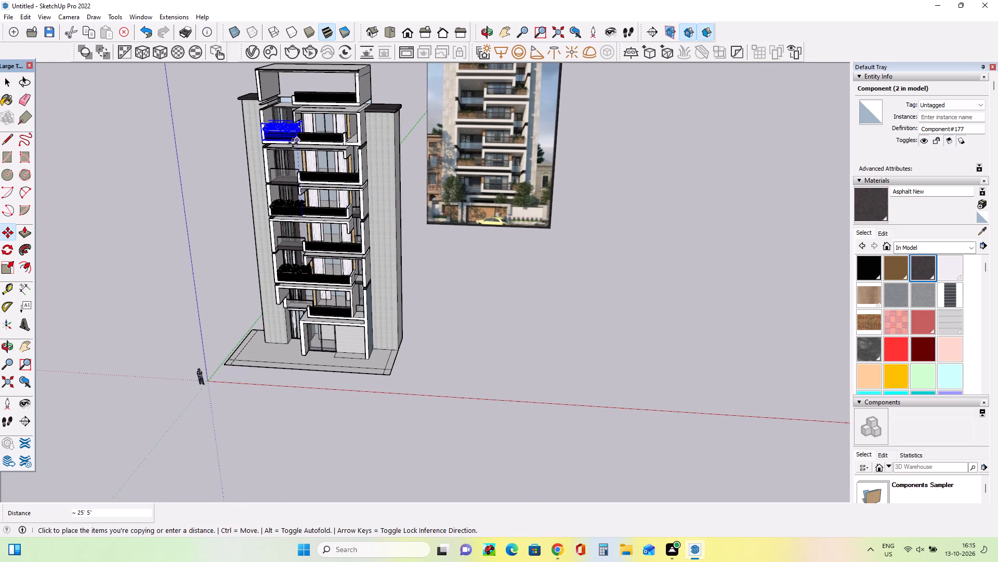
left_click(293, 143)
Copy the uppermost planter about 23' diagonally down to the right end of the railing on the balcony one floor below.
scroll(265, 144, "up", 13)
scroll(267, 143, "down", 1)
scroll(267, 143, "up", 3)
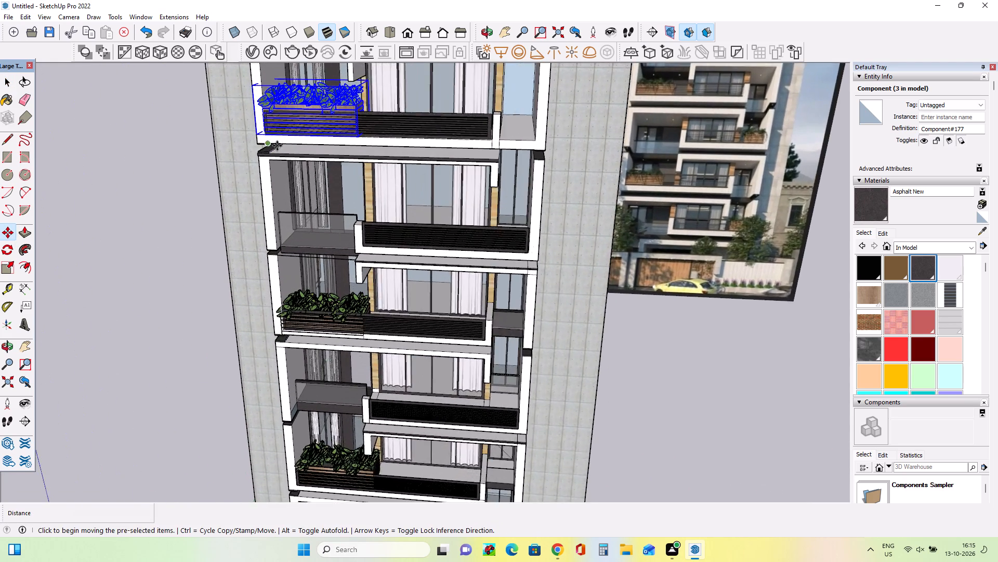
scroll(277, 146, "up", 2)
scroll(322, 154, "up", 1)
scroll(322, 154, "down", 16)
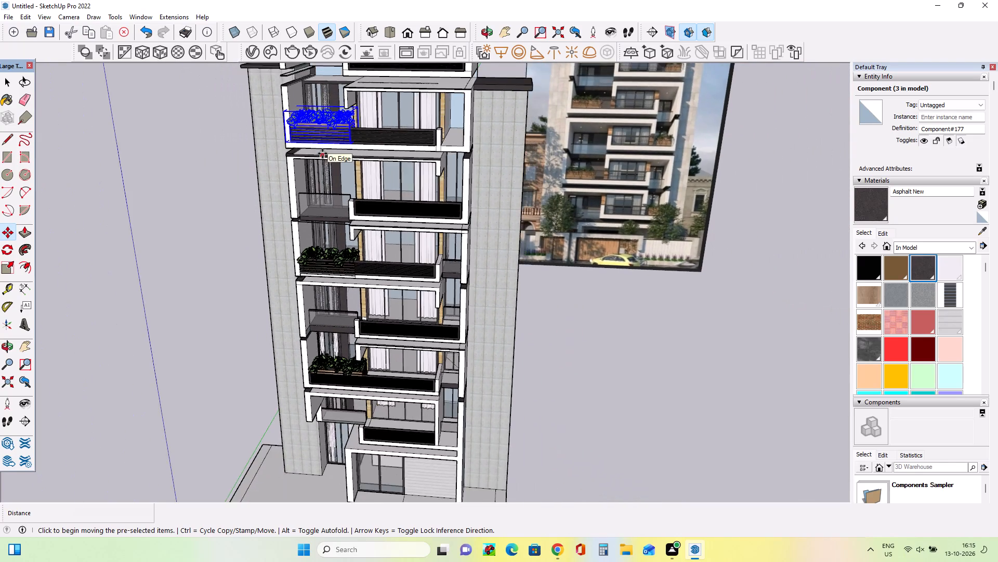
scroll(322, 154, "down", 3)
middle_click_drag(343, 210, 358, 194)
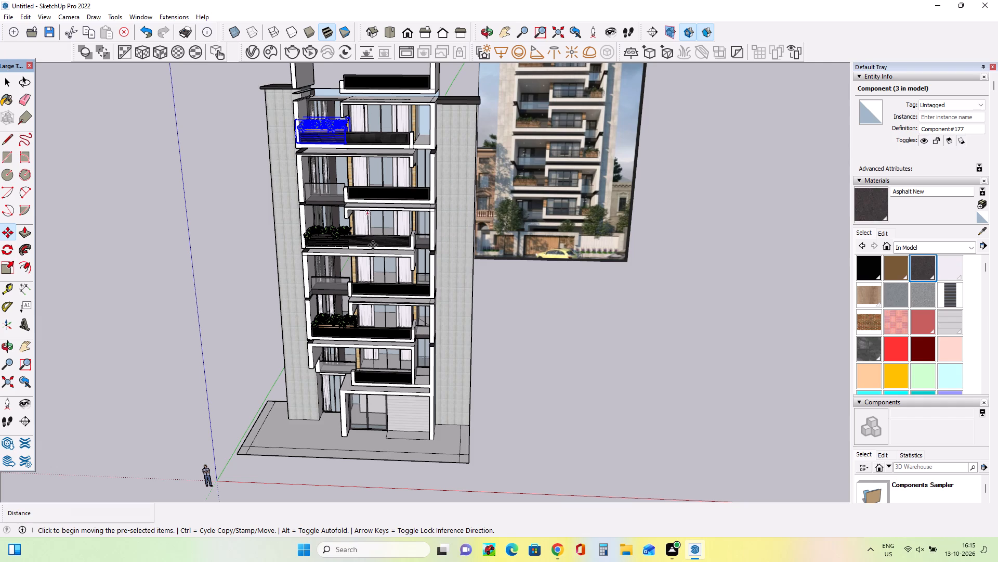
left_click(343, 140)
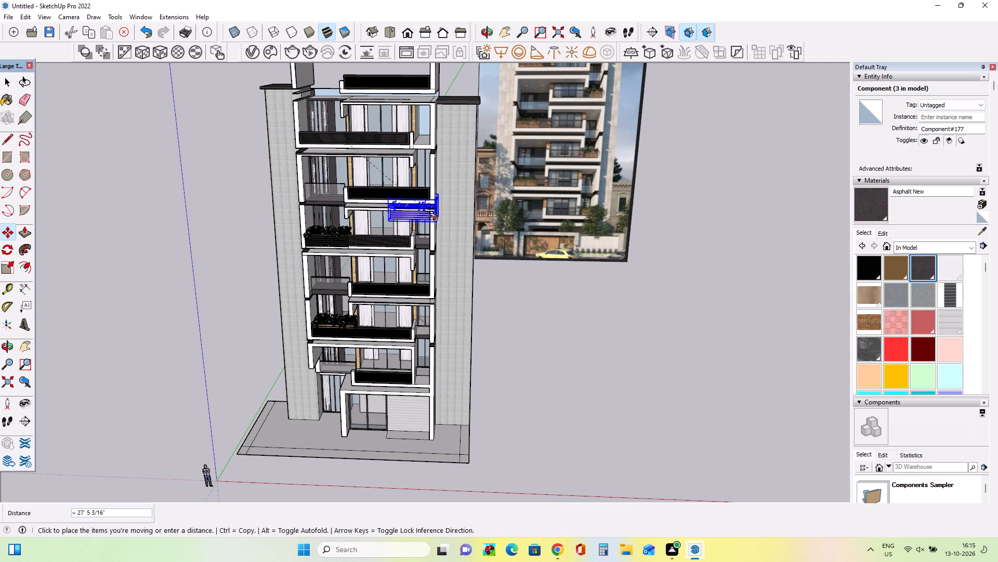
scroll(434, 216, "up", 3)
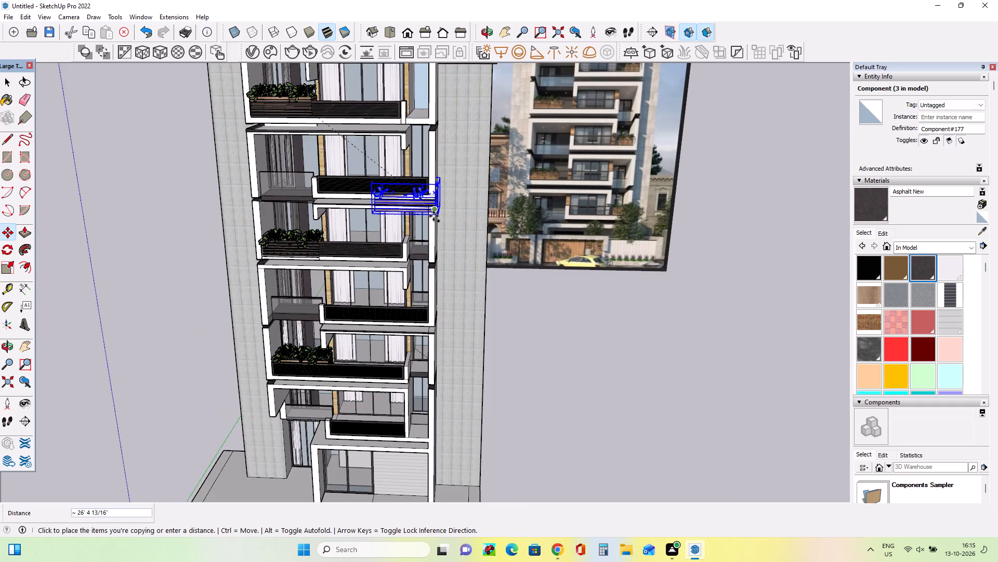
scroll(434, 216, "down", 6)
middle_click_drag(434, 216, 448, 169)
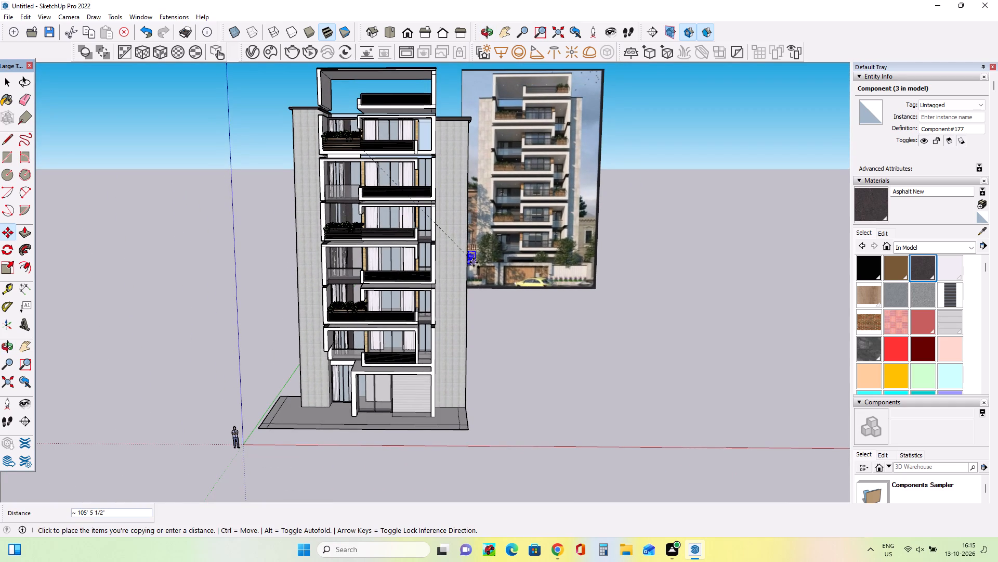
scroll(427, 188, "up", 6)
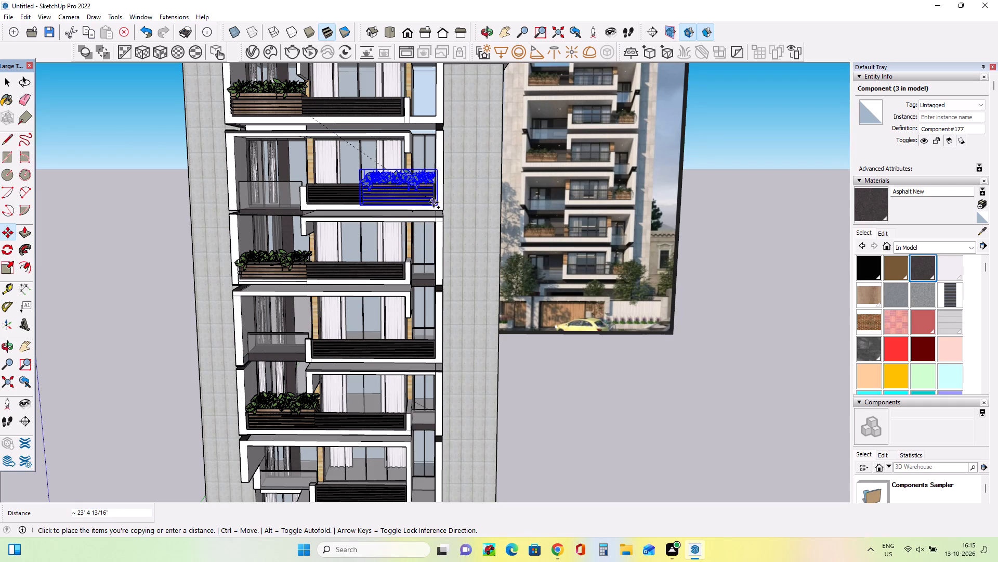
left_click(434, 202)
Shorten the new right-end planter along the red axis to about 0.57, keeping its outer end in place.
middle_click_drag(399, 210, 531, 253)
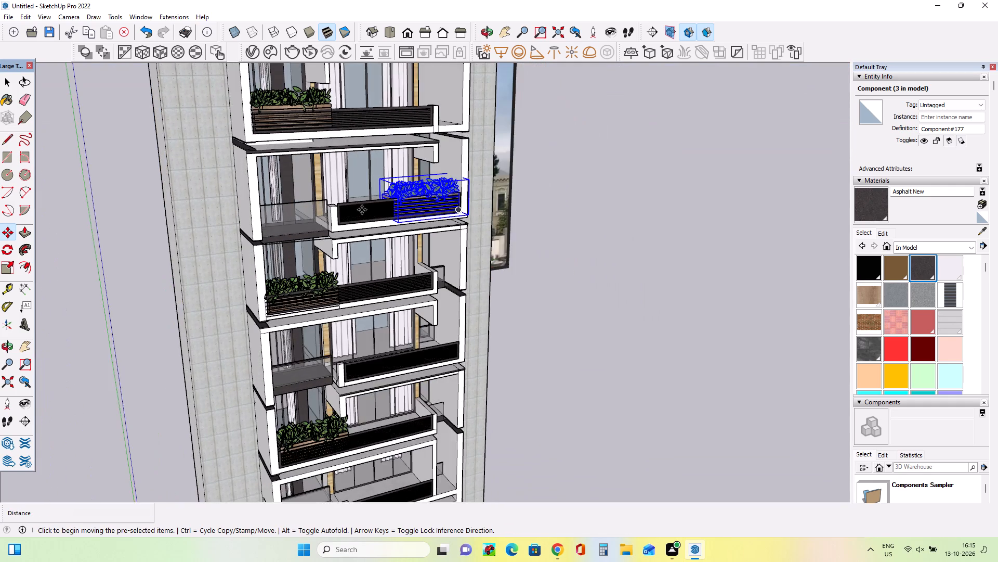
scroll(360, 208, "up", 6)
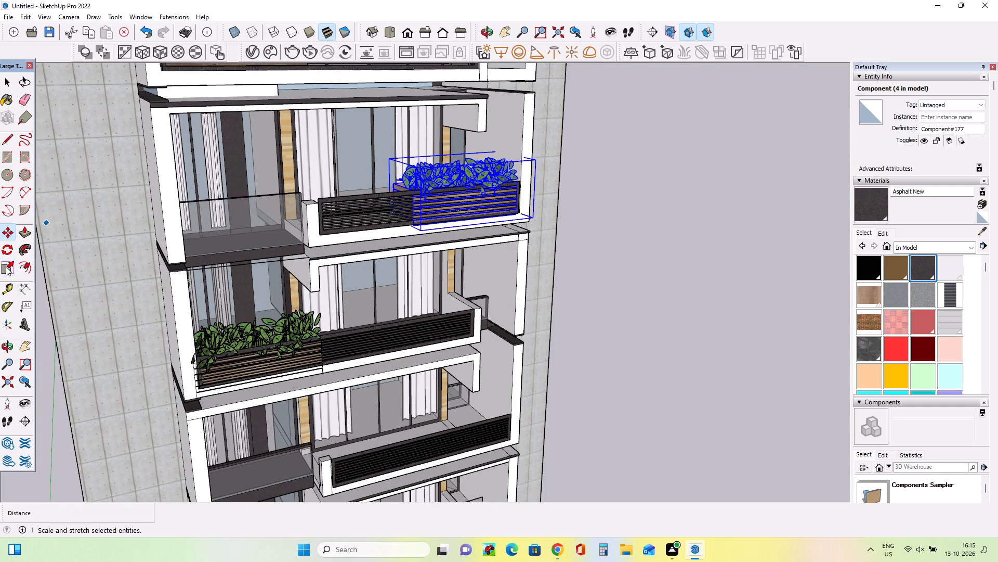
left_click(6, 266)
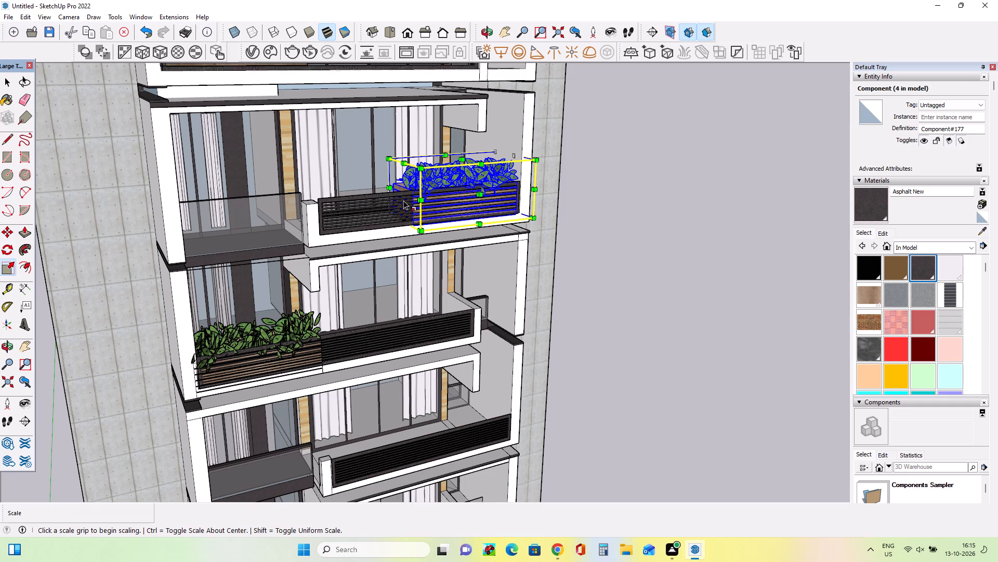
middle_click_drag(394, 197, 467, 293)
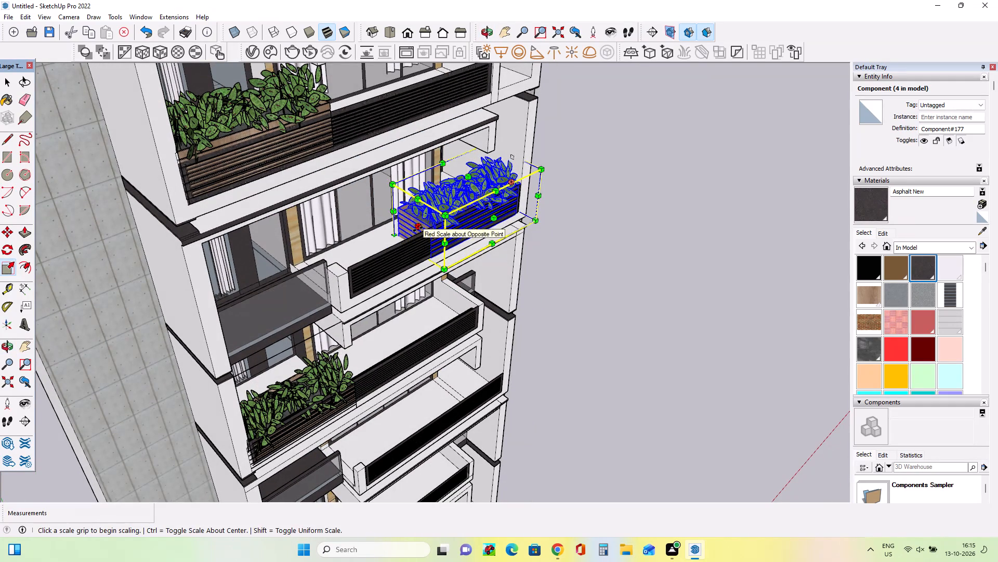
left_click(418, 229)
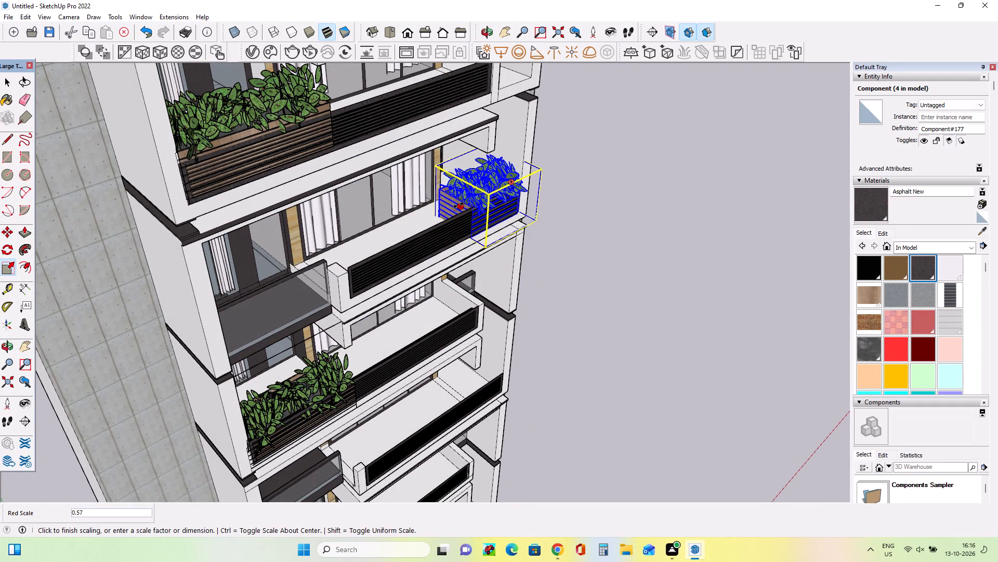
left_click(458, 205)
Copy the shortened planter about 23' 9" straight down to the right end of the balcony two floors below.
middle_click_drag(591, 249, 436, 184)
scroll(483, 231, "up", 1)
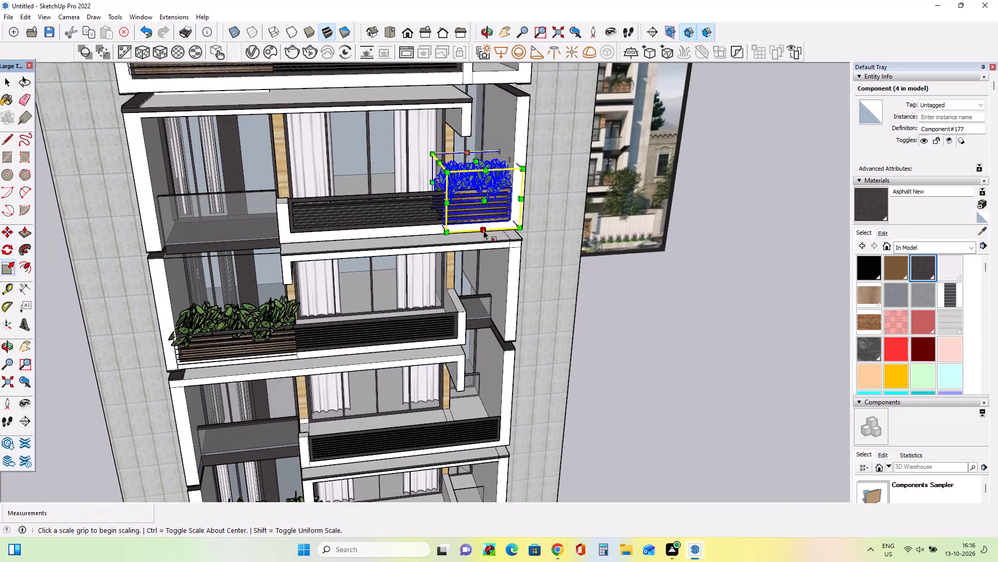
scroll(483, 231, "up", 1)
middle_click_drag(487, 242, 451, 216)
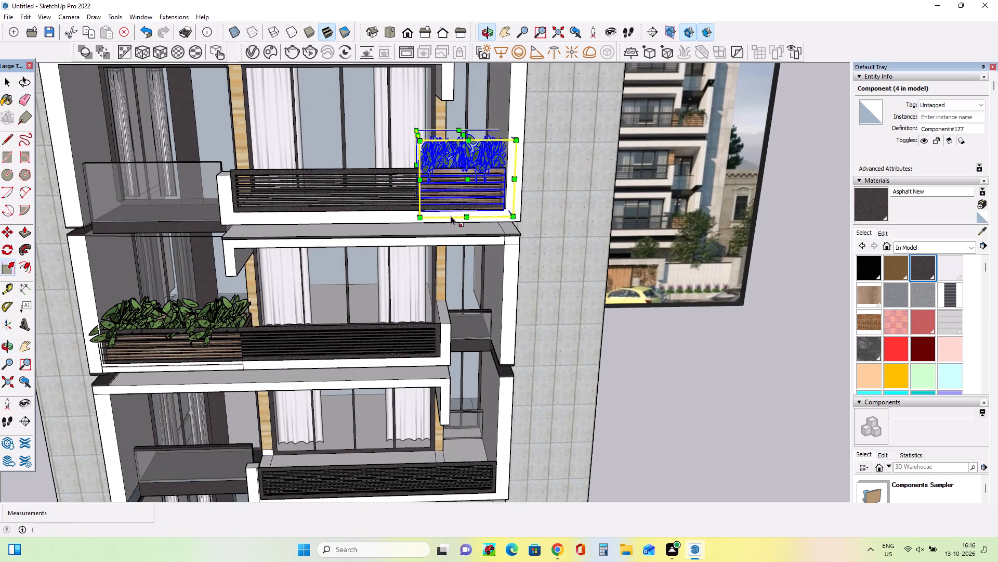
scroll(451, 215, "down", 8)
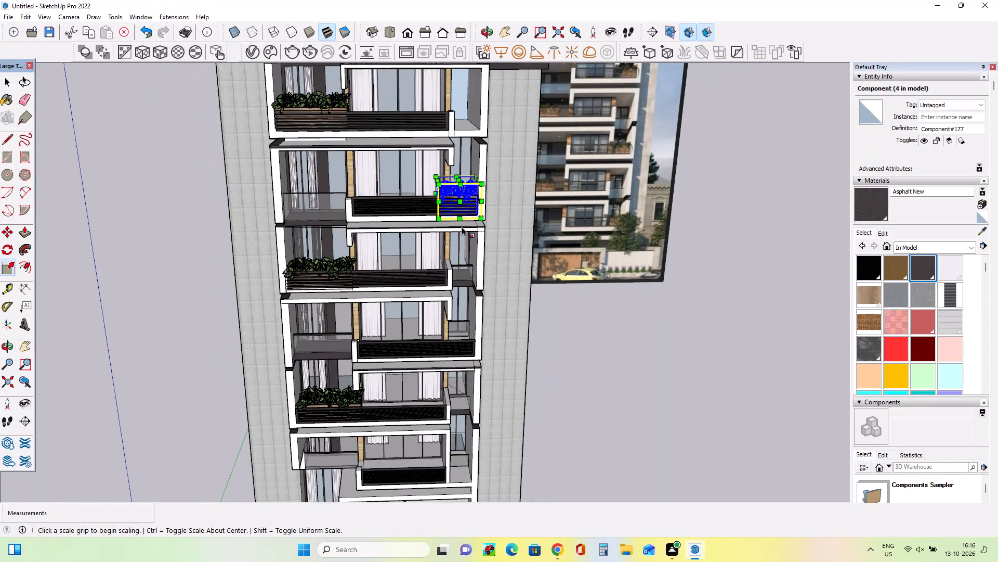
scroll(462, 227, "down", 3)
middle_click_drag(467, 229, 468, 210)
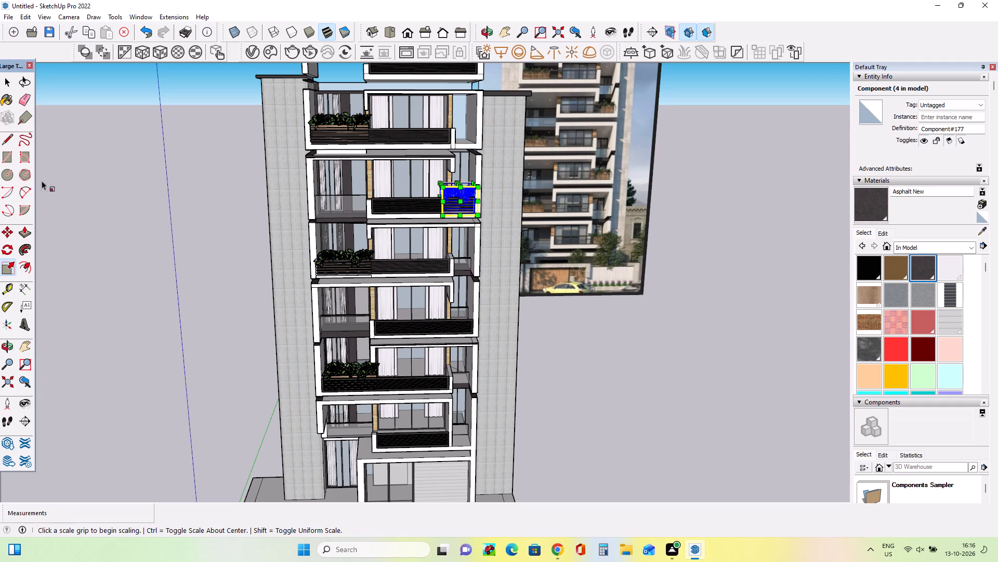
left_click(5, 235)
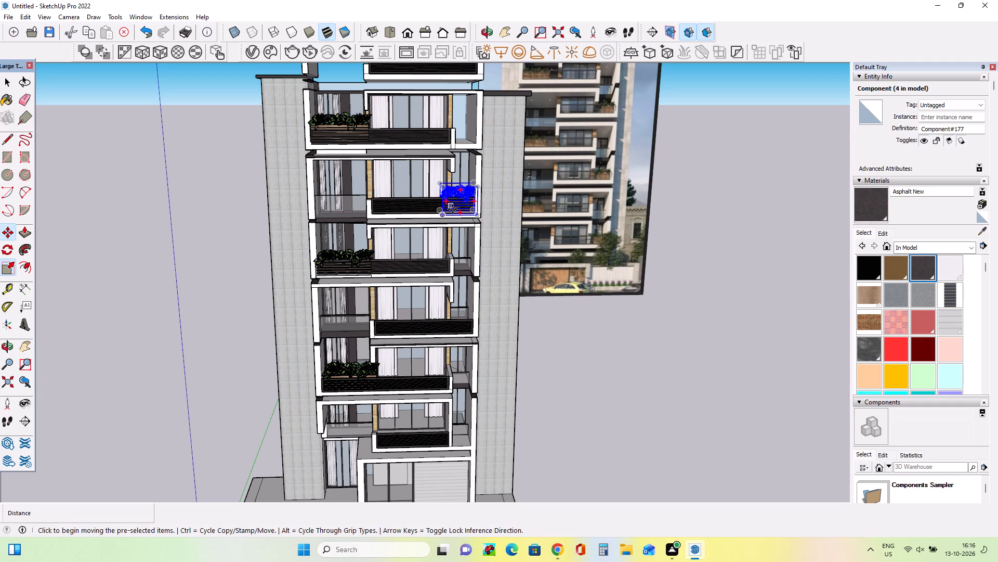
left_click(445, 214)
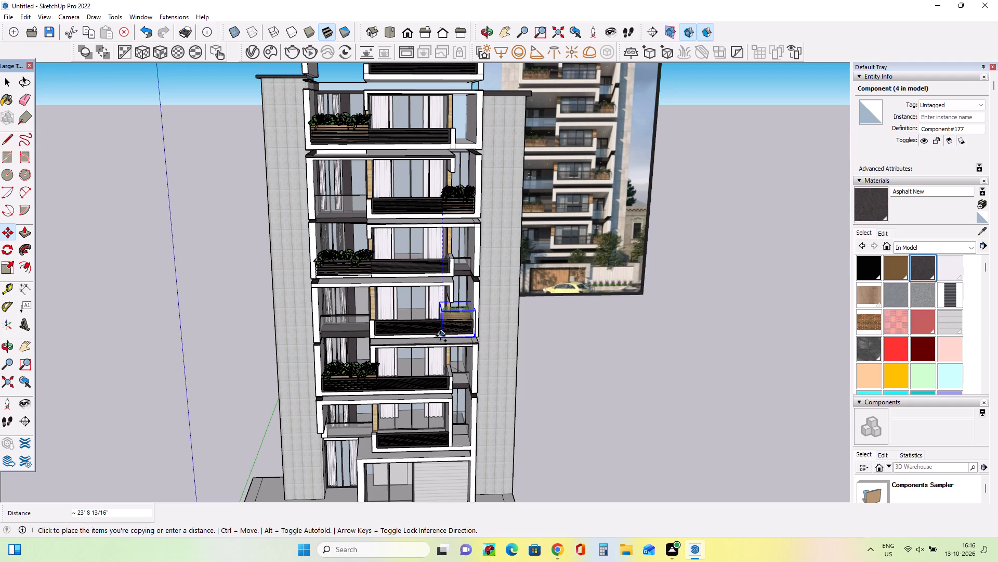
left_click(439, 337)
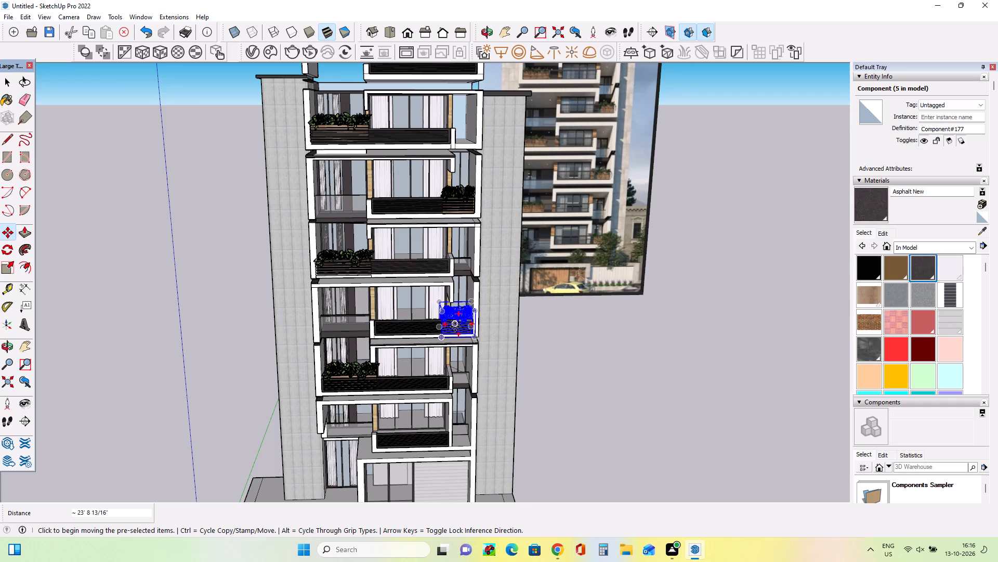
scroll(454, 327, "up", 13)
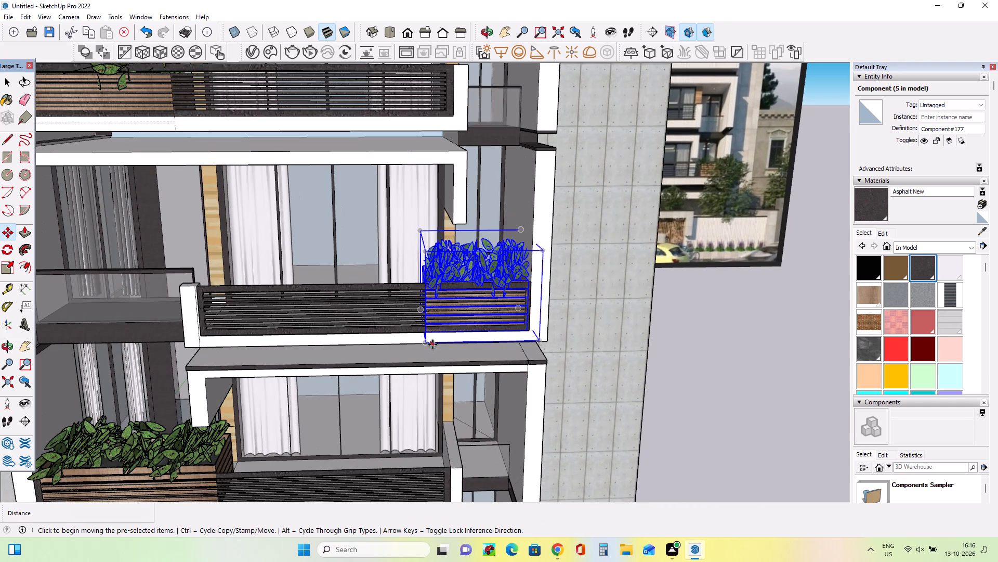
Copy the shortened planter about 26' down to the gap at the right end of the lowest balcony's railing, above the garage.
left_click(425, 345)
scroll(442, 357, "down", 4)
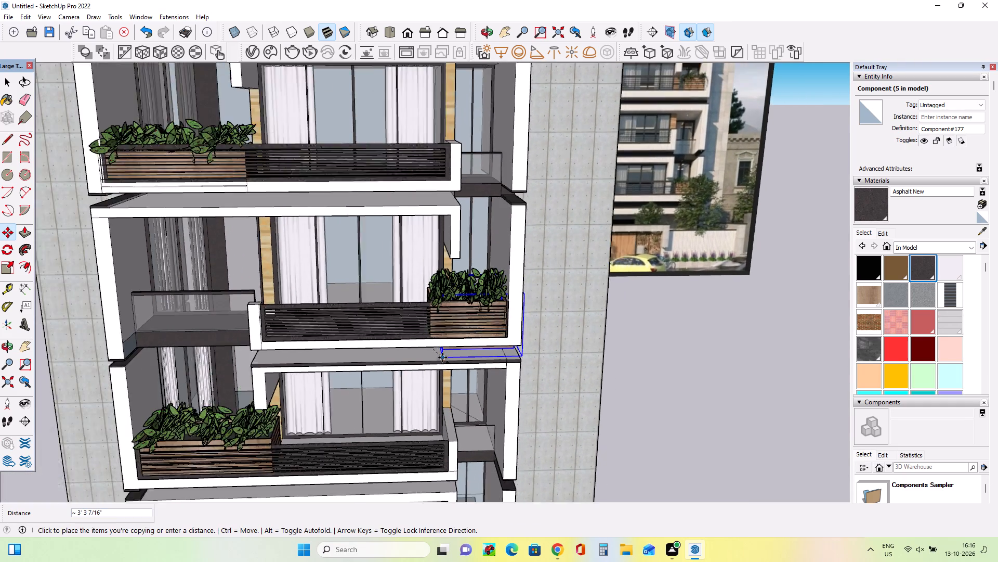
scroll(442, 357, "down", 20)
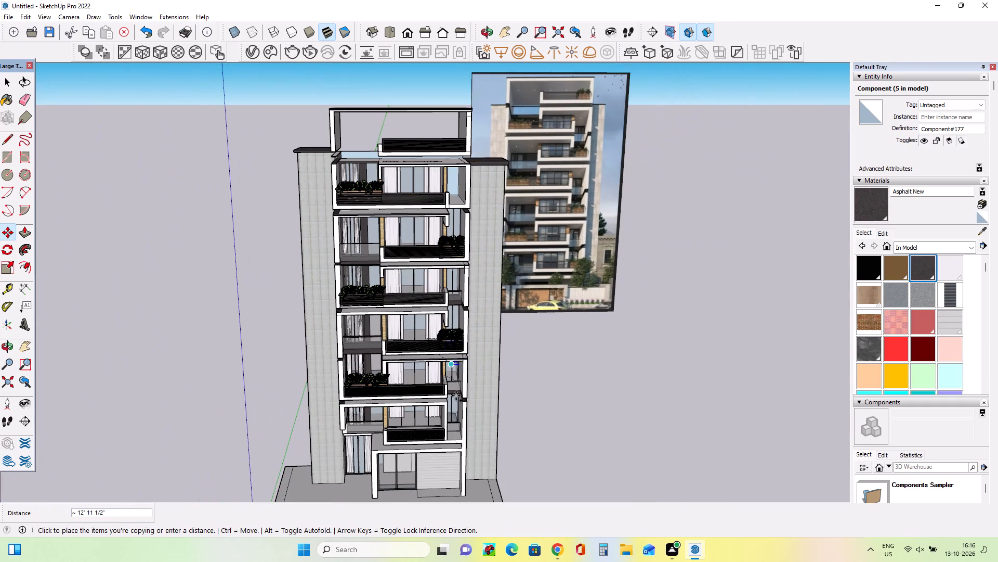
scroll(449, 446, "up", 4)
left_click(448, 445)
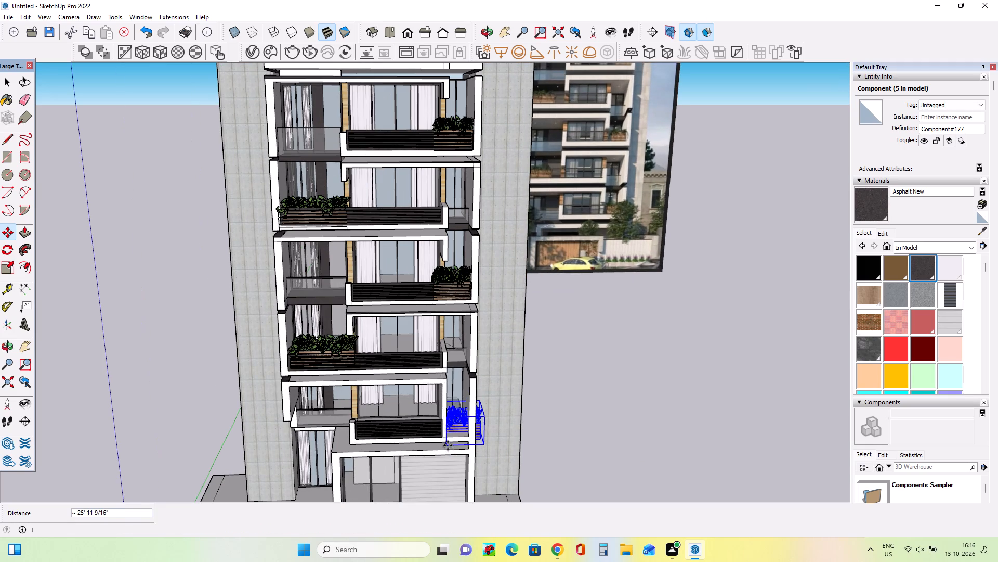
middle_click_drag(479, 436, 418, 401)
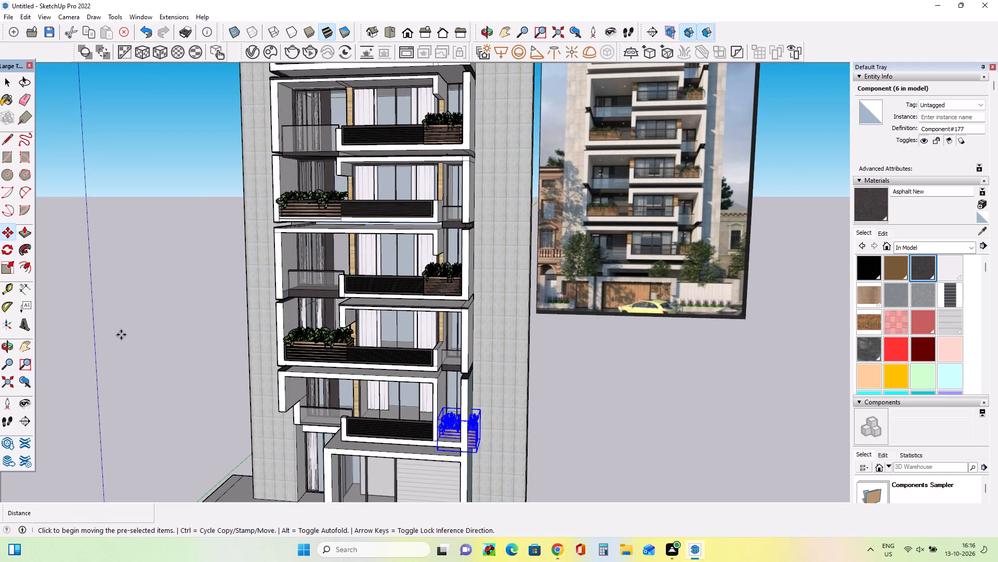
Shorten the lowest right-end planter along the red axis to about 0.60, keeping its inner end in place.
left_click(7, 269)
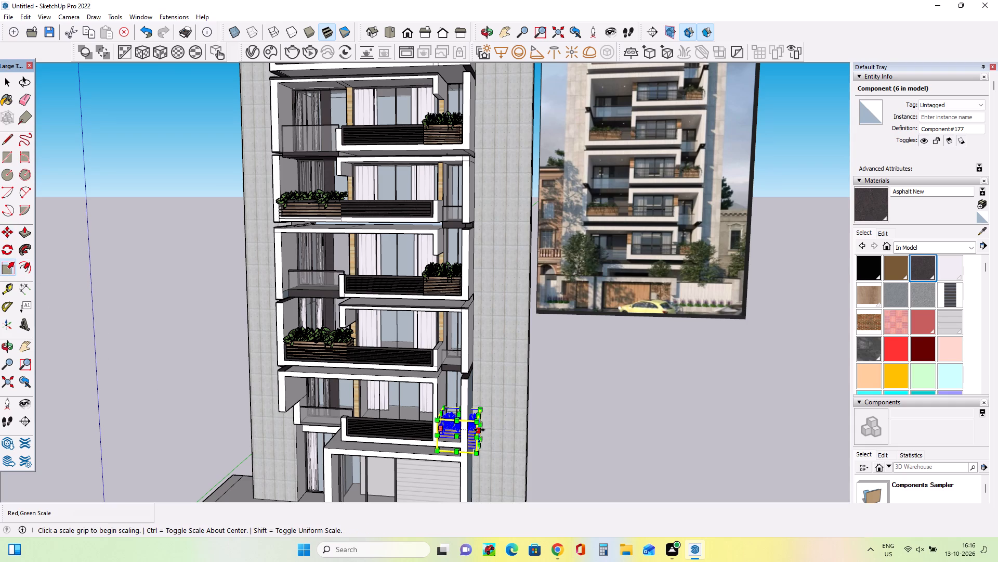
left_click(479, 430)
left_click(463, 430)
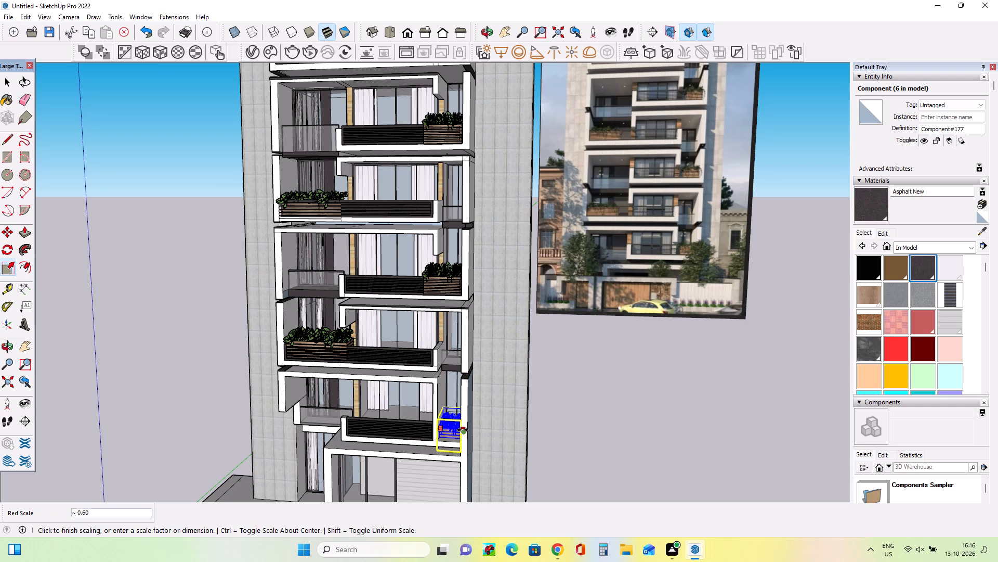
middle_click_drag(445, 452, 524, 420)
middle_click(525, 419)
key("Escape")
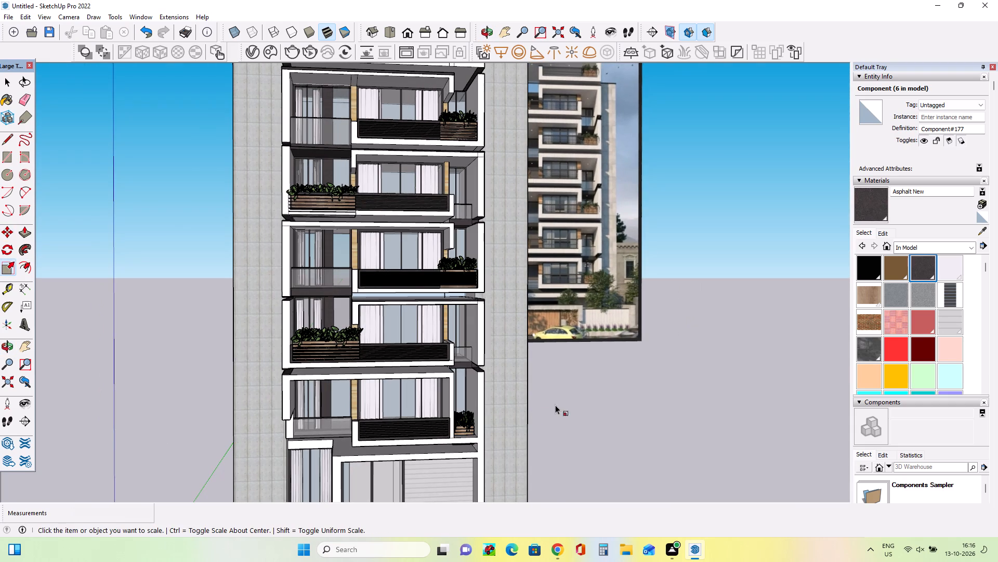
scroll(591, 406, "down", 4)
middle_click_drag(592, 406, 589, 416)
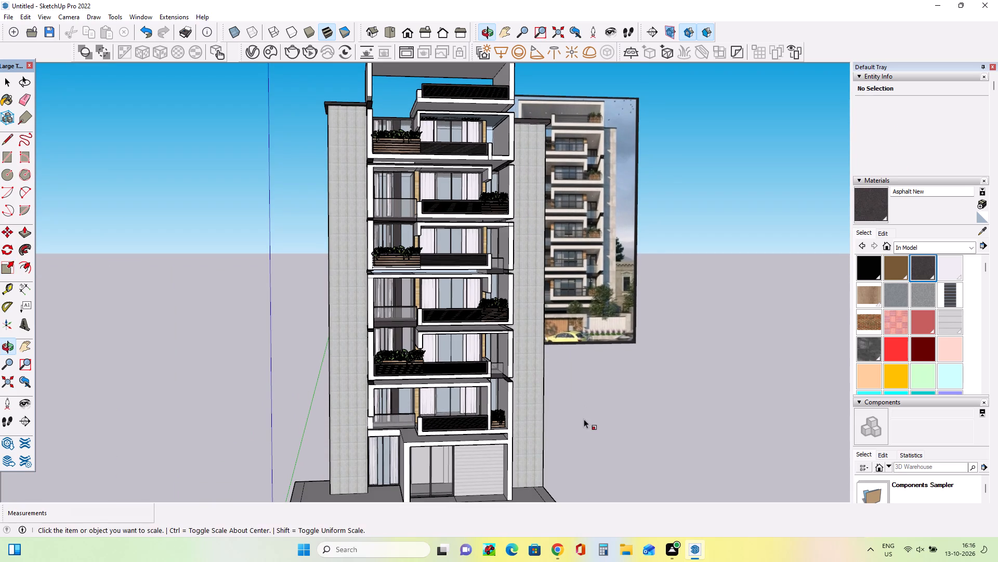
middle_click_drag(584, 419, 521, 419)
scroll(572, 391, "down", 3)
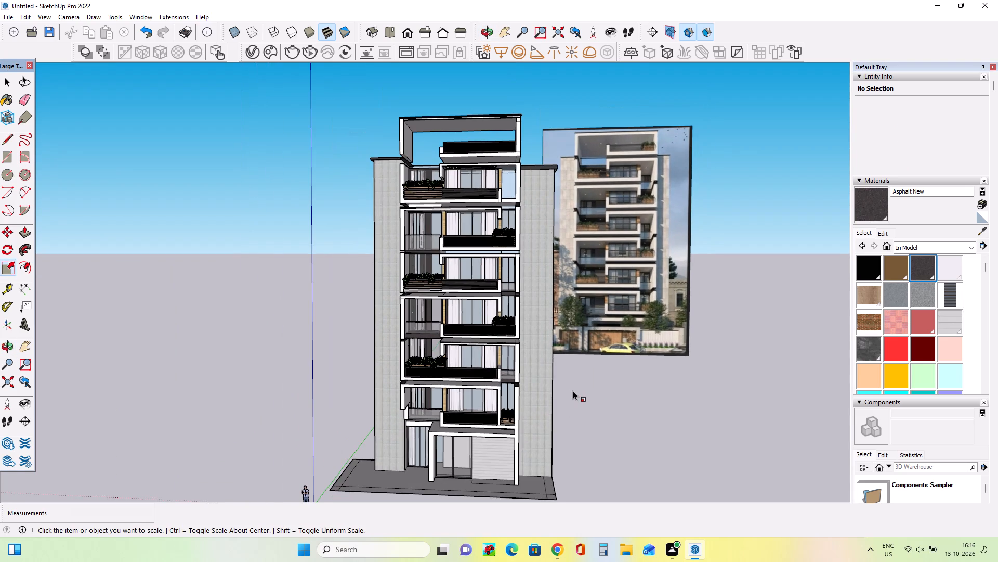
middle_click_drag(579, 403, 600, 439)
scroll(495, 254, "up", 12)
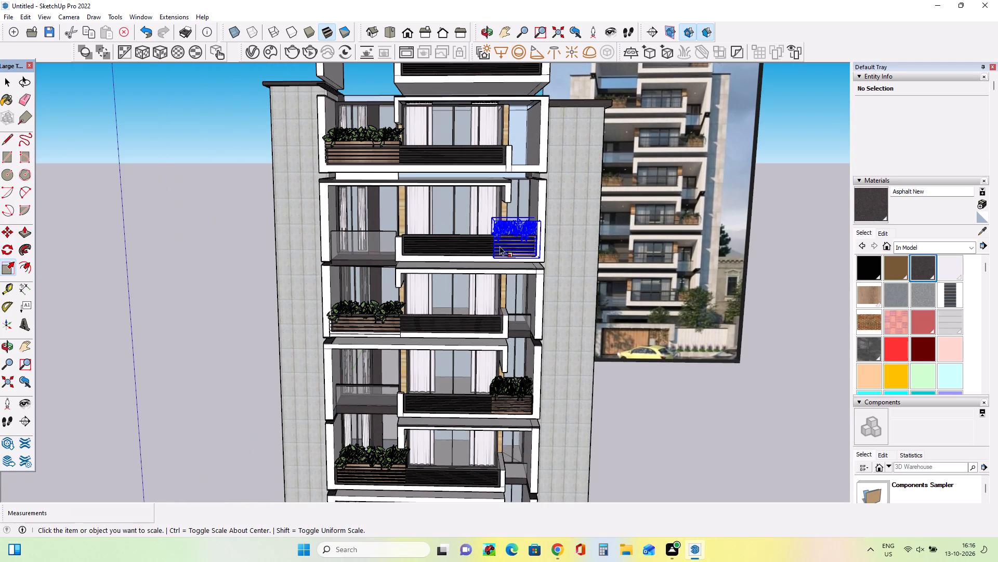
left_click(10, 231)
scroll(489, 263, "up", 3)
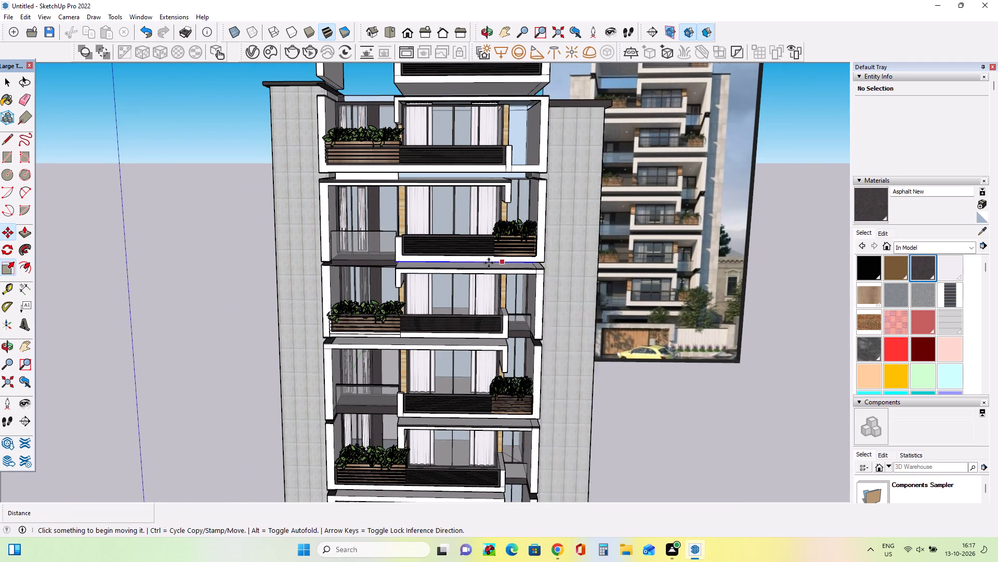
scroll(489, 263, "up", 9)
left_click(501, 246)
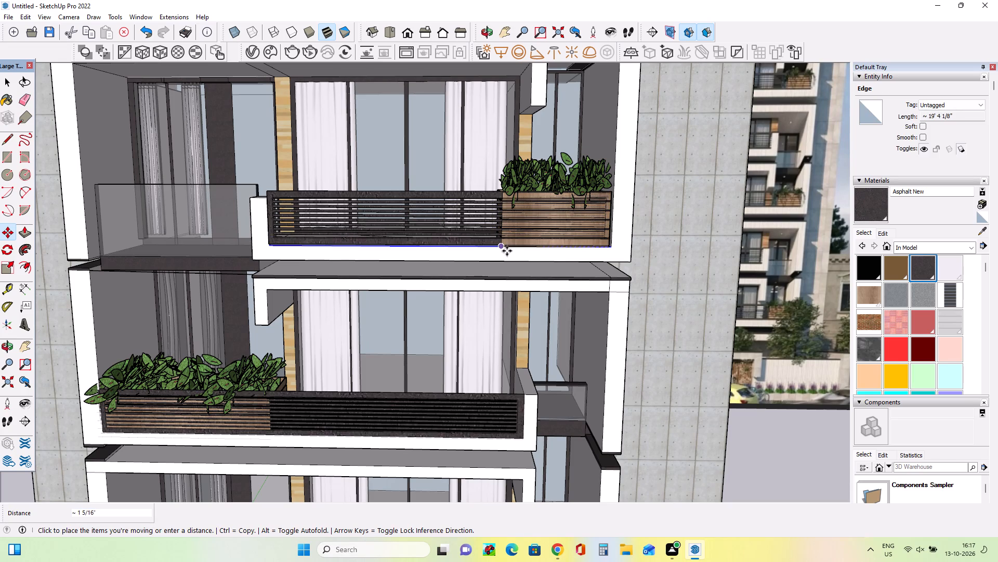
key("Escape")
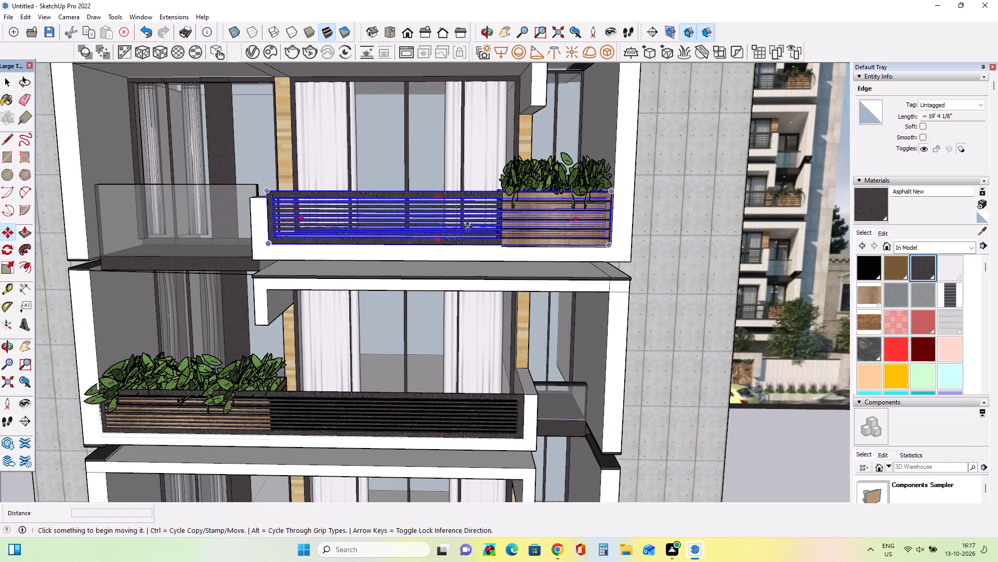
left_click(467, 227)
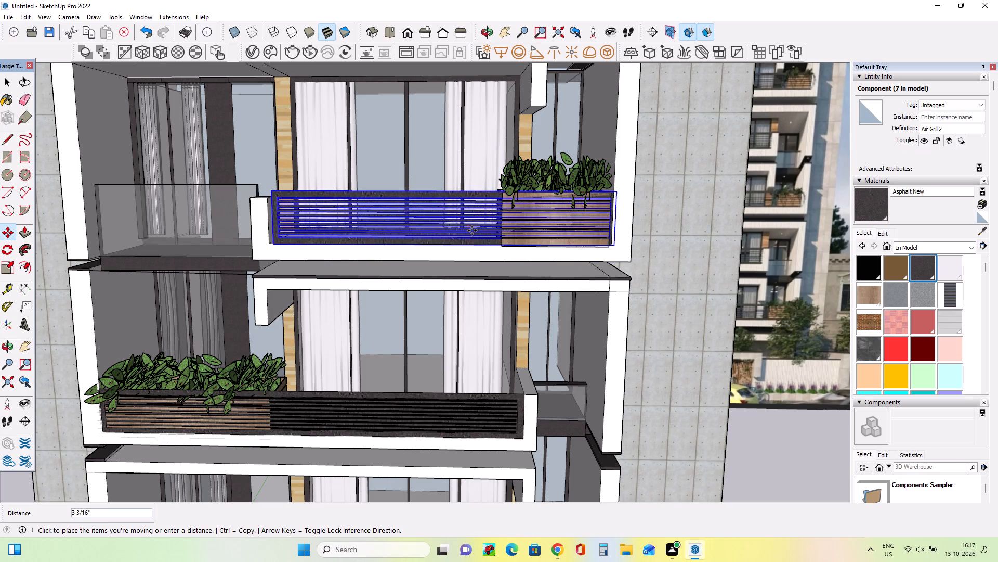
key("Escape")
Shorten the slatted railing beside the uppermost right-end planter to about 0.69 of its length, ending it at the planter's inner edge.
middle_click_drag(639, 213, 551, 239)
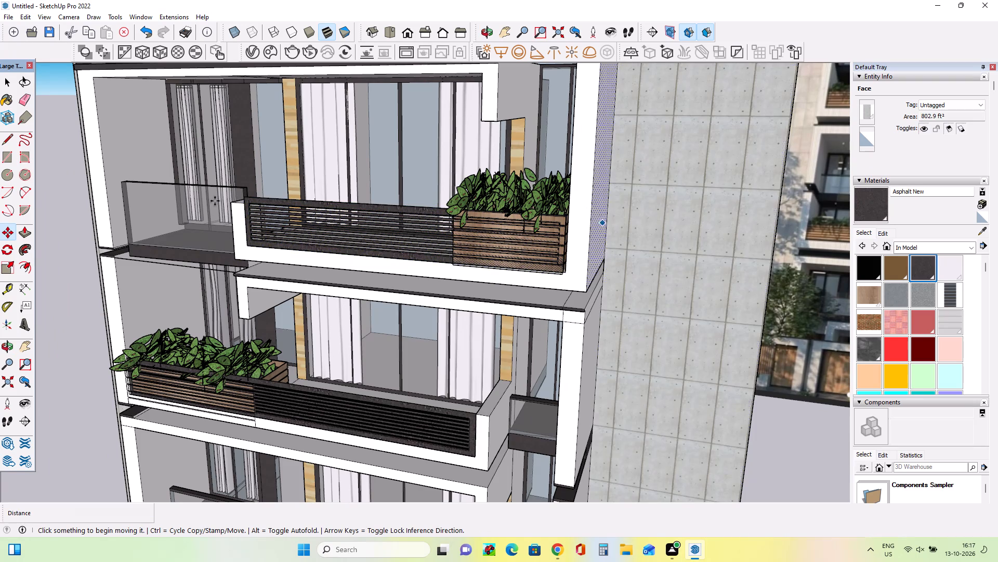
left_click(6, 269)
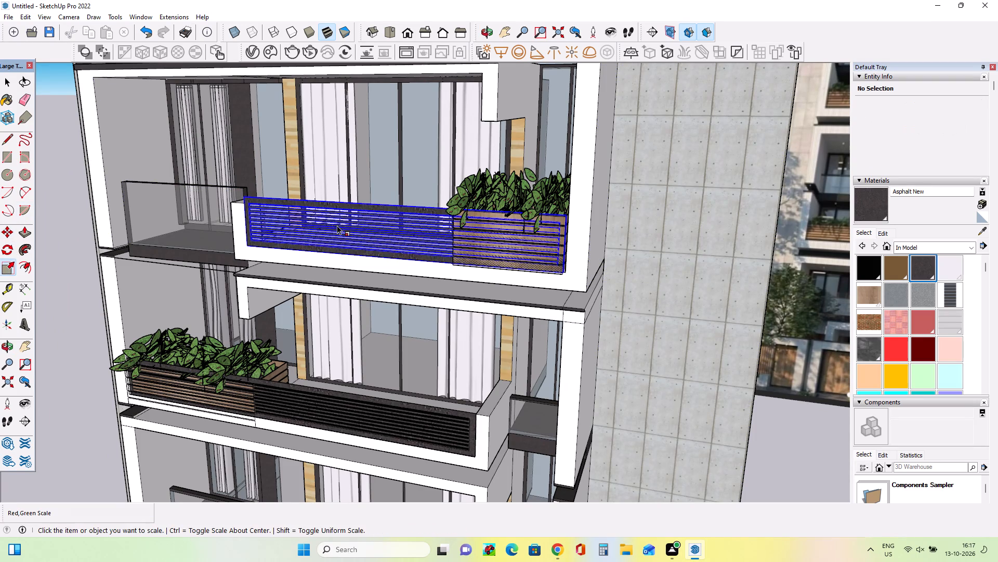
left_click(409, 233)
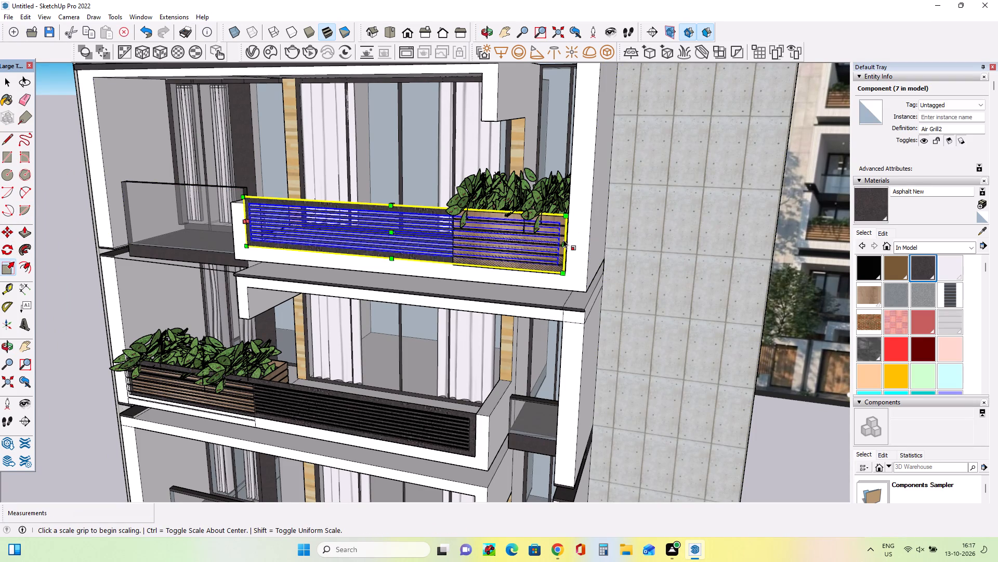
left_click(566, 244)
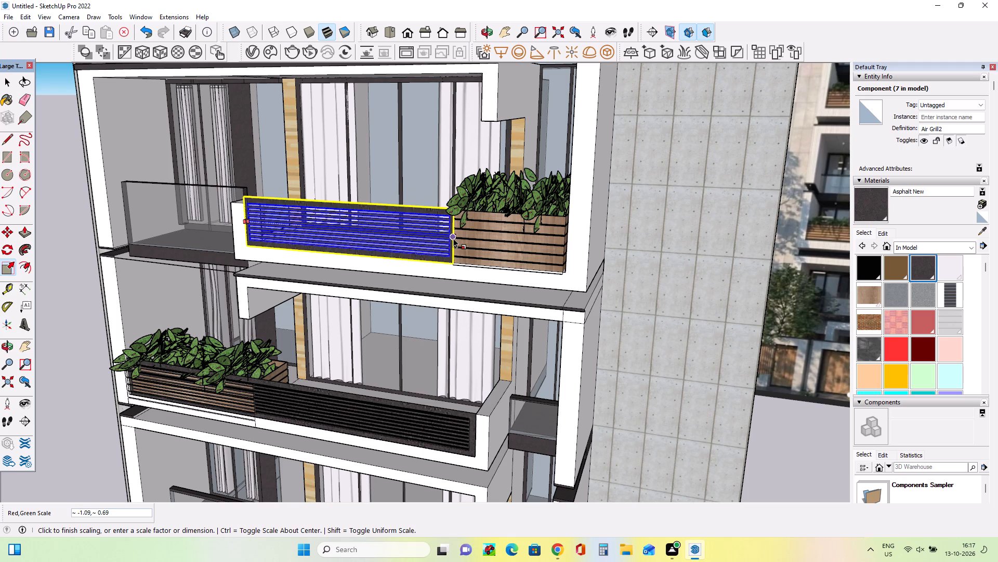
left_click(453, 239)
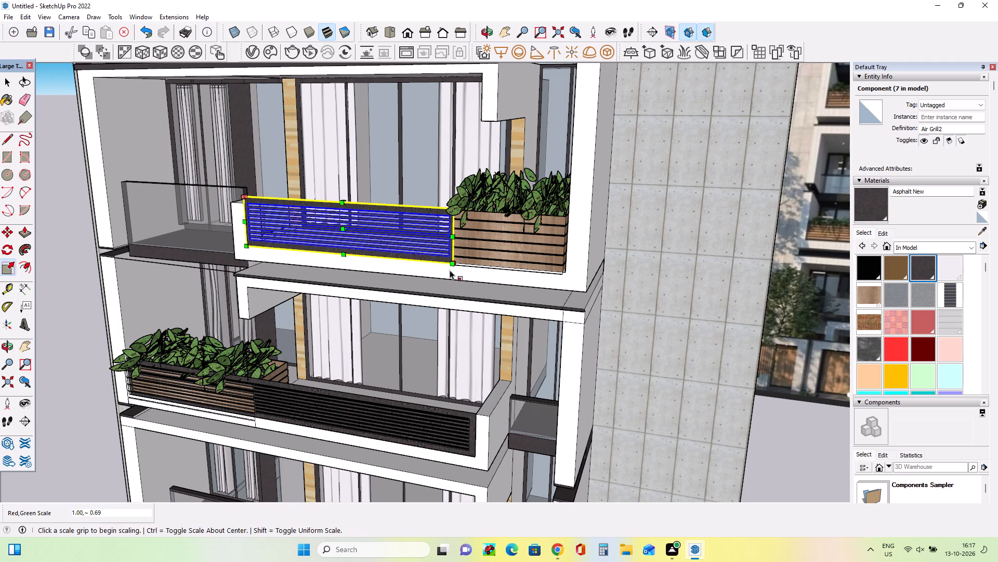
middle_click_drag(453, 273, 505, 260)
scroll(505, 259, "down", 7)
scroll(521, 333, "down", 4)
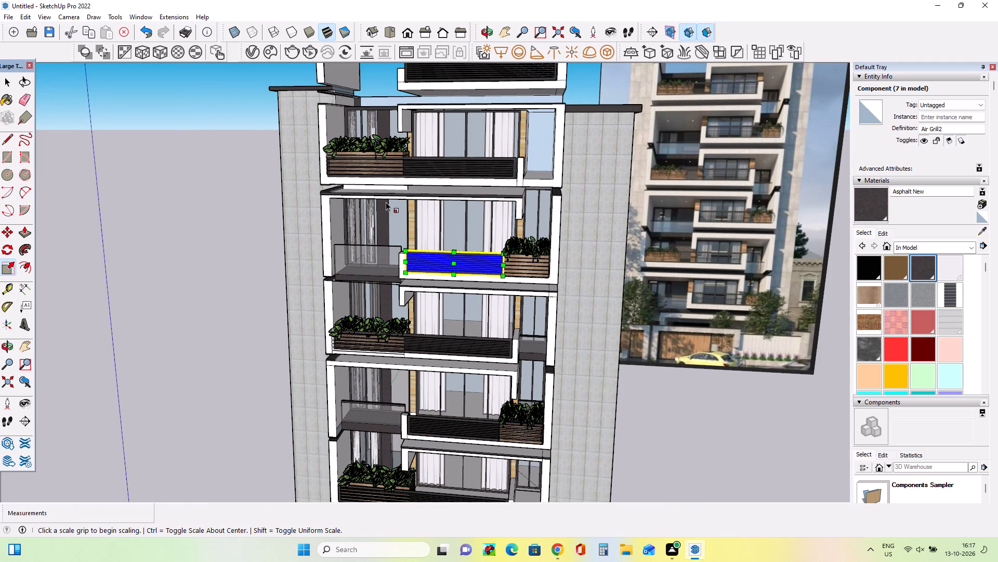
middle_click_drag(380, 274, 408, 232)
scroll(409, 223, "down", 6)
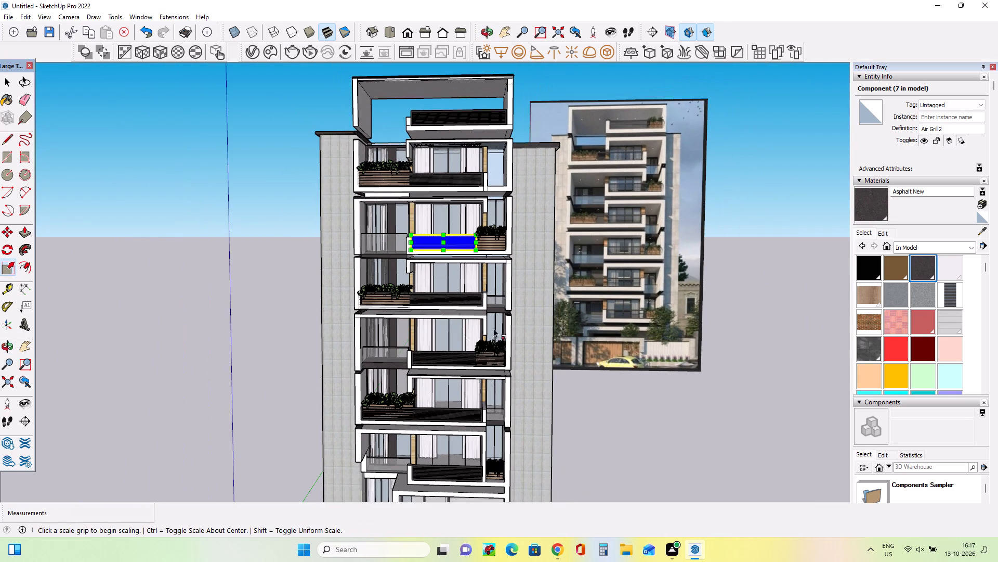
left_click(7, 86)
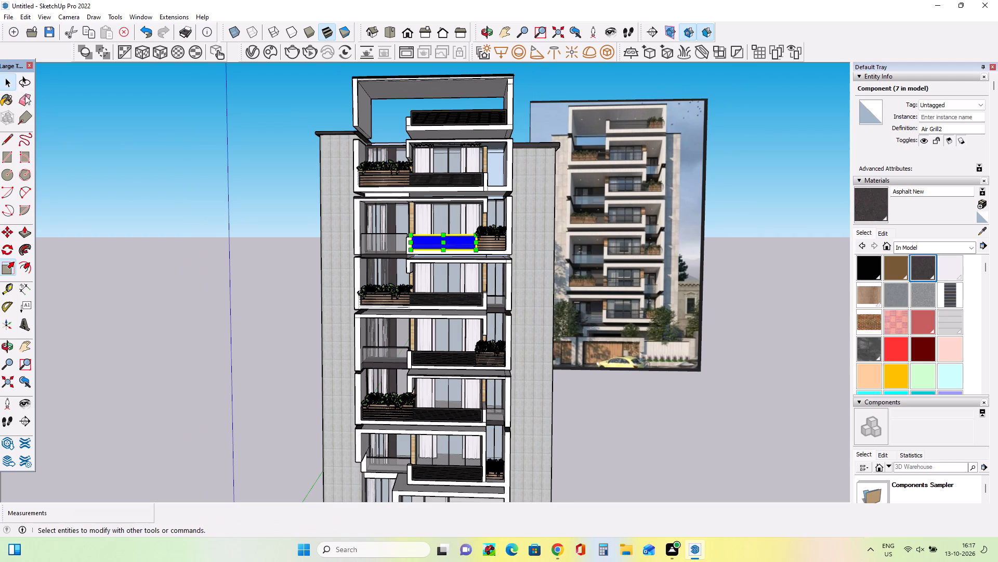
left_click(136, 191)
Shorten the slatted railing on the balcony two floors below to about 0.68 of its length, ending it at that balcony's right-end planter.
scroll(481, 371, "up", 5)
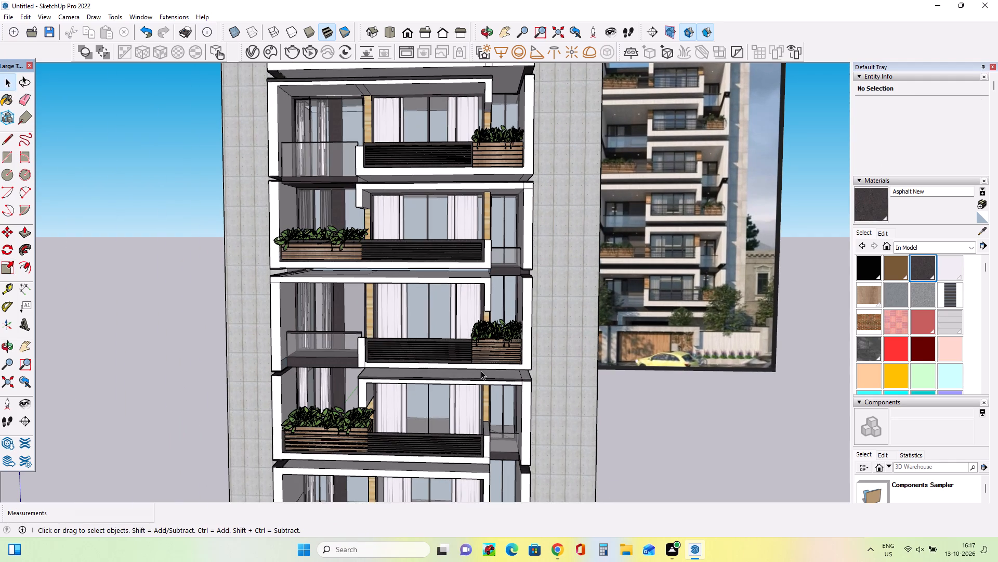
left_click(491, 349)
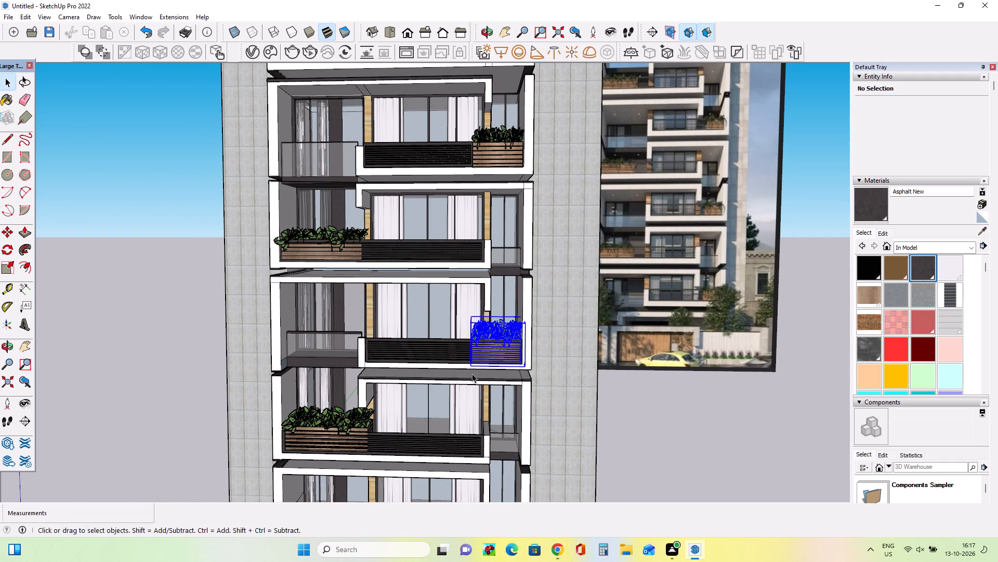
scroll(471, 374, "up", 6)
left_click(418, 305)
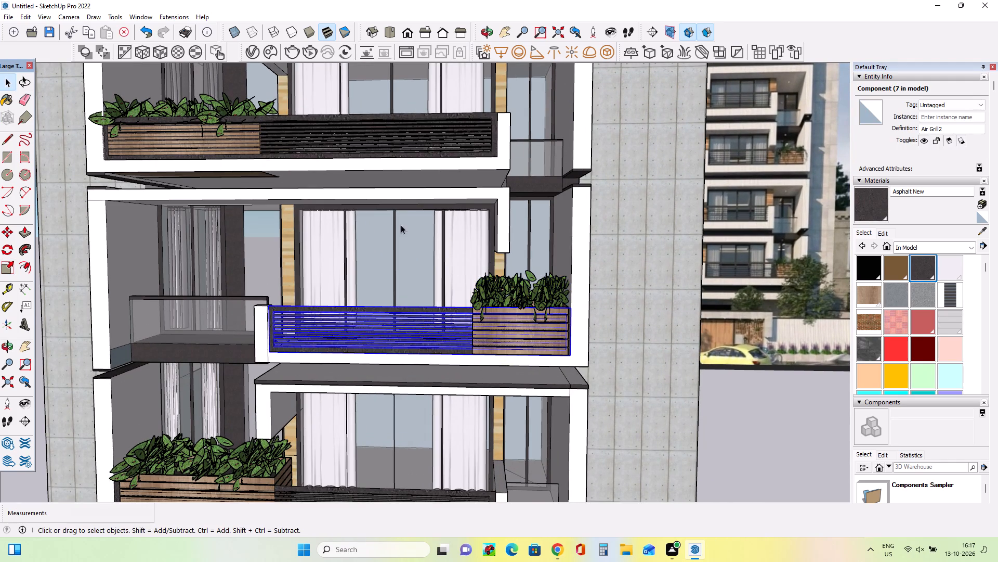
left_click(2, 274)
middle_click_drag(616, 335, 607, 336)
middle_click_drag(604, 336, 561, 336)
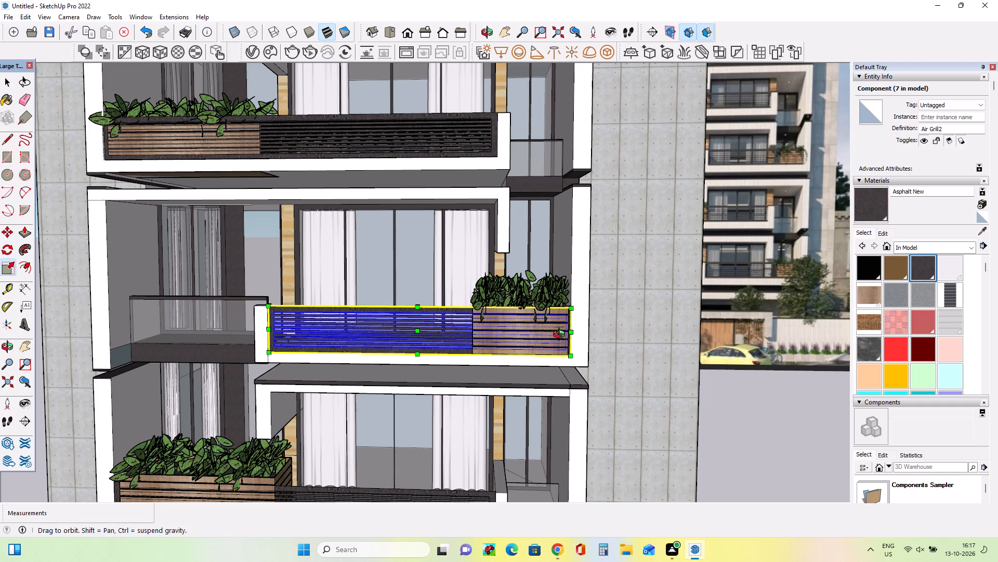
middle_click_drag(561, 336, 503, 337)
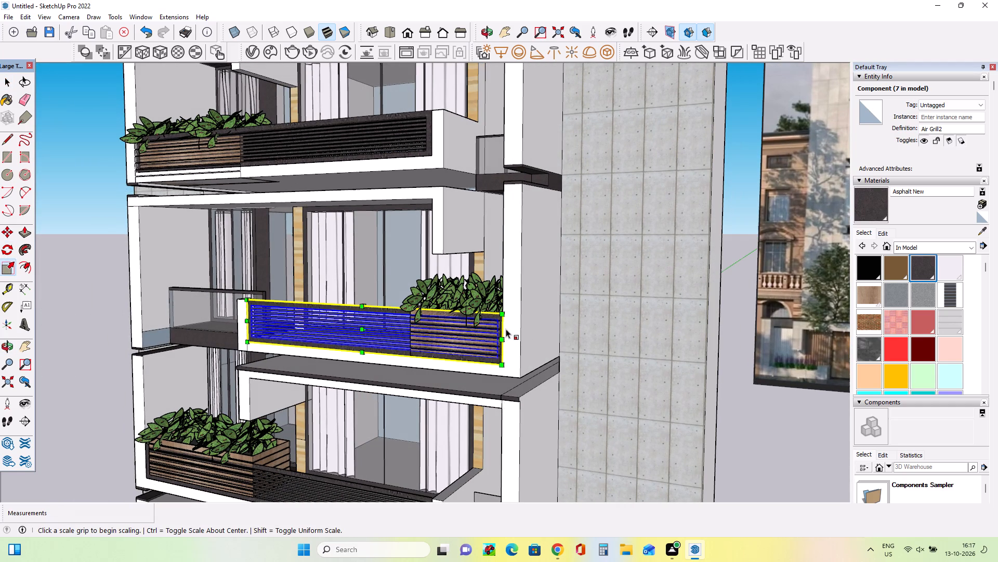
left_click(506, 329)
middle_click_drag(466, 341, 583, 377)
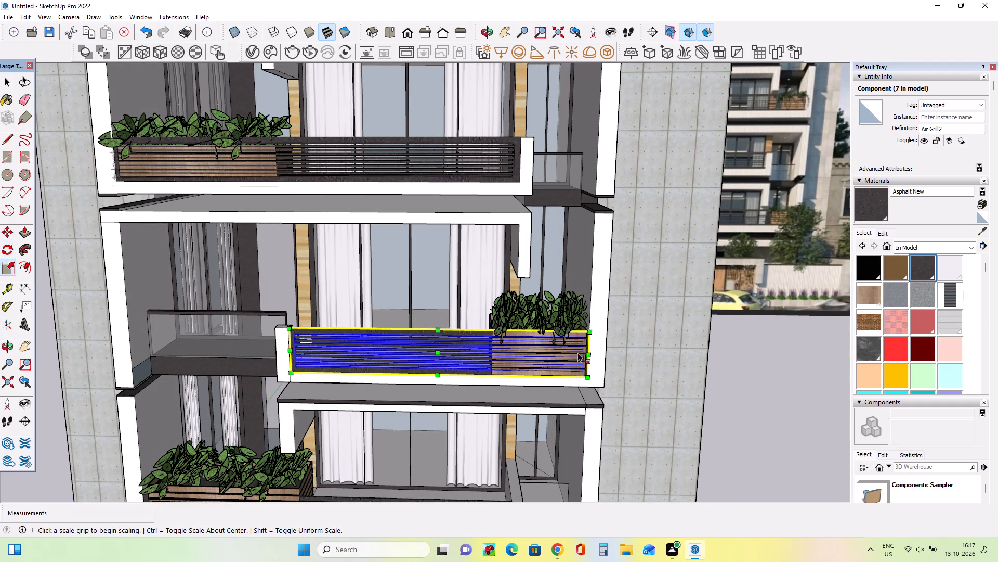
left_click(588, 353)
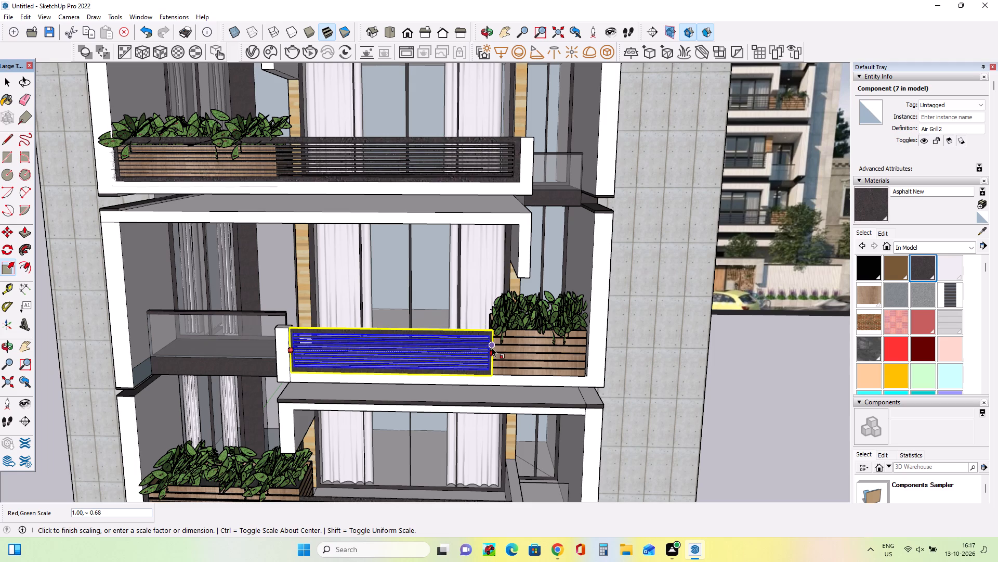
left_click(492, 348)
scroll(389, 335, "down", 12)
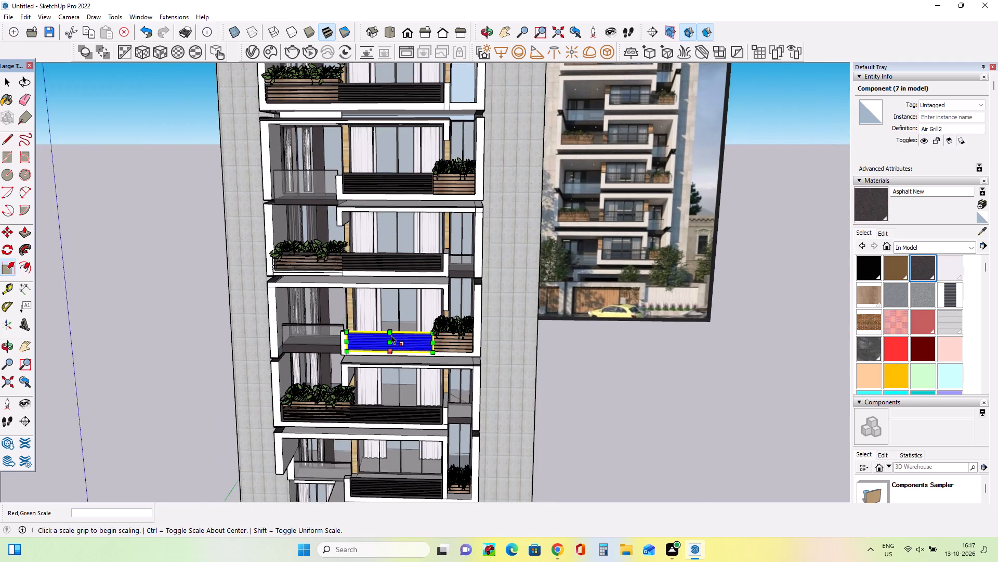
scroll(391, 335, "down", 7)
scroll(391, 336, "up", 1)
scroll(391, 336, "down", 2)
scroll(429, 426, "up", 5)
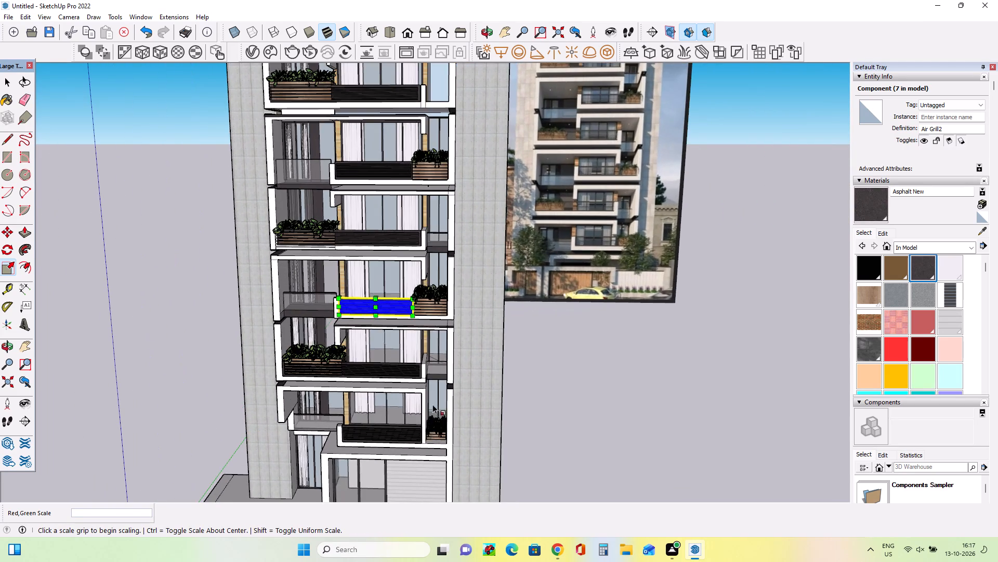
scroll(432, 403, "down", 5)
left_click(11, 81)
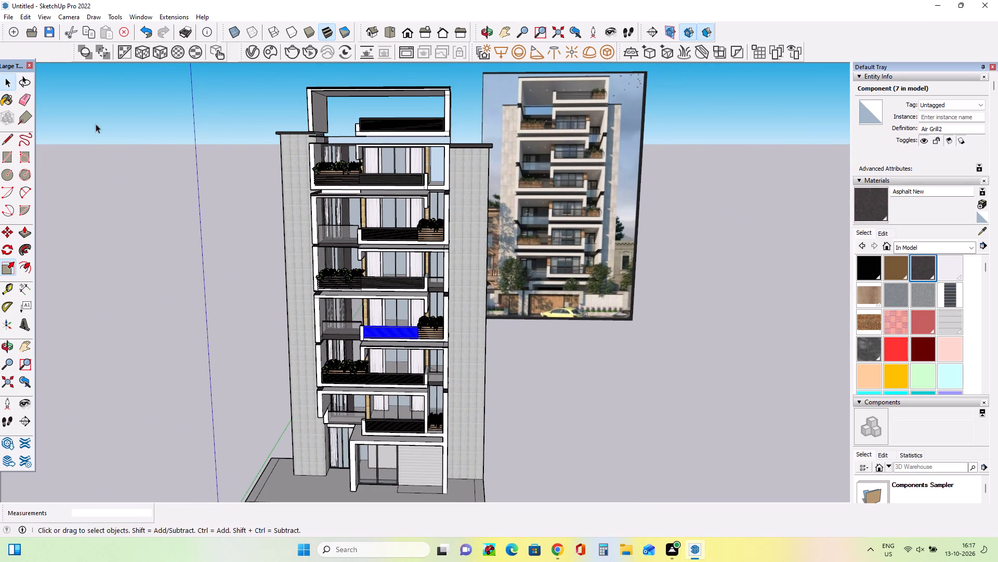
left_click(118, 148)
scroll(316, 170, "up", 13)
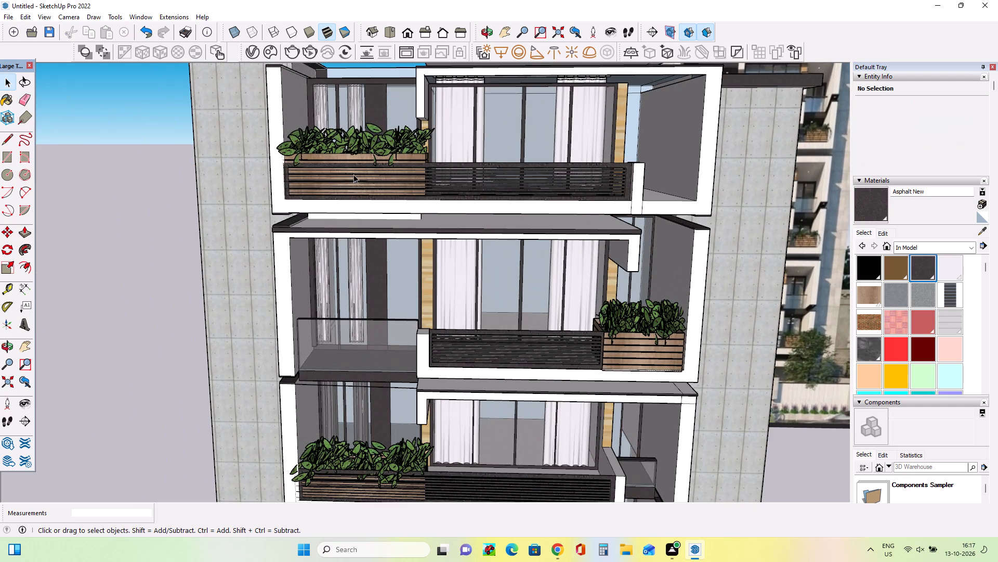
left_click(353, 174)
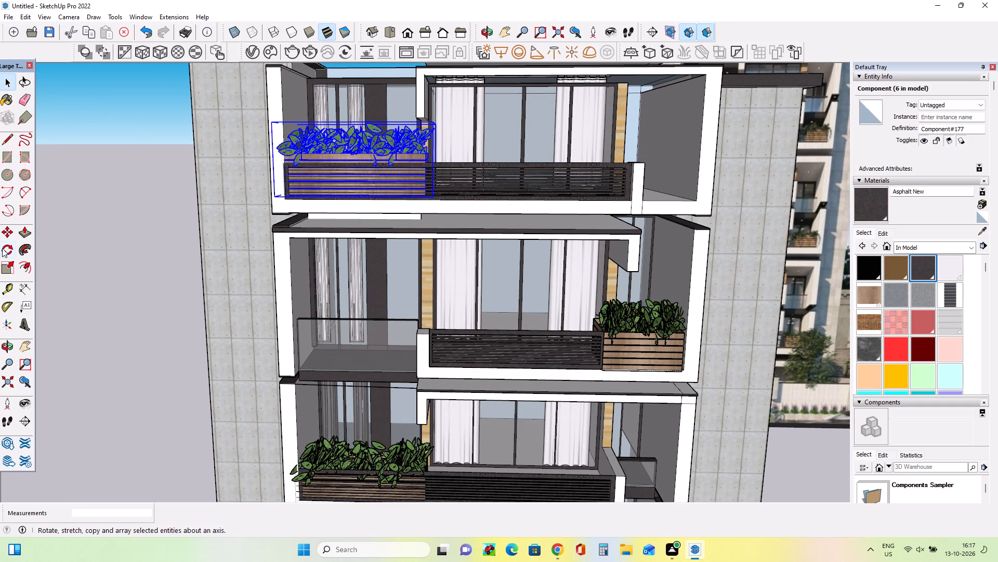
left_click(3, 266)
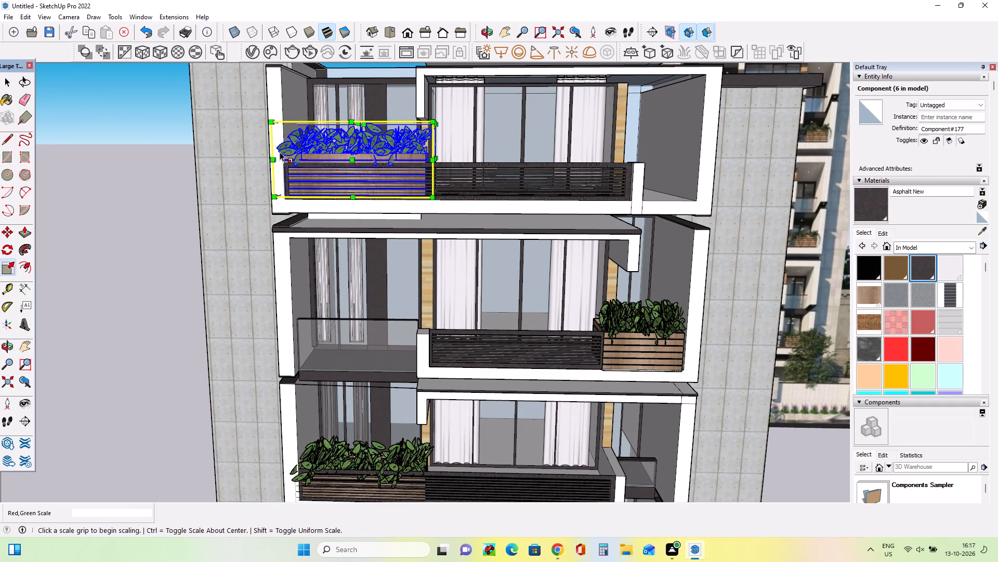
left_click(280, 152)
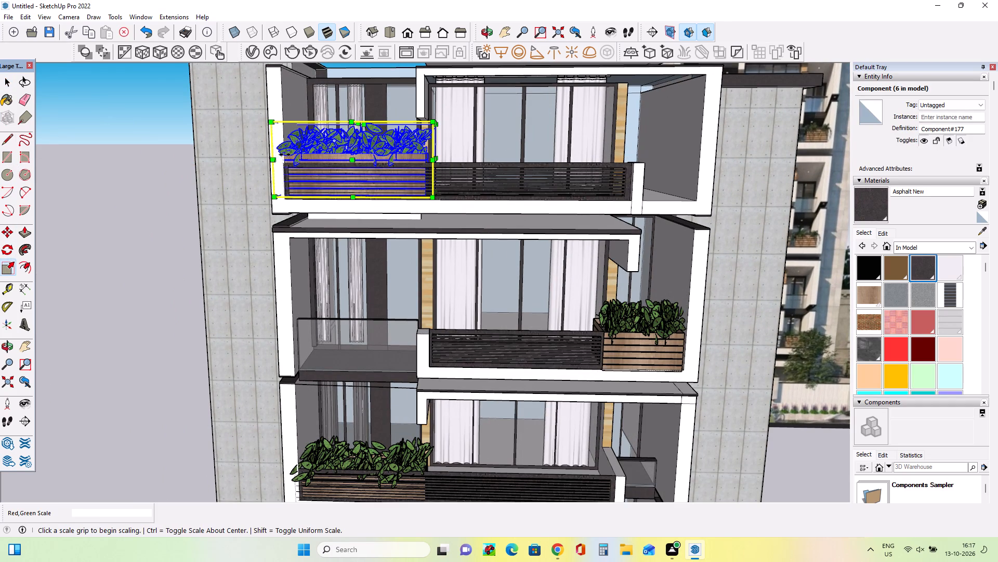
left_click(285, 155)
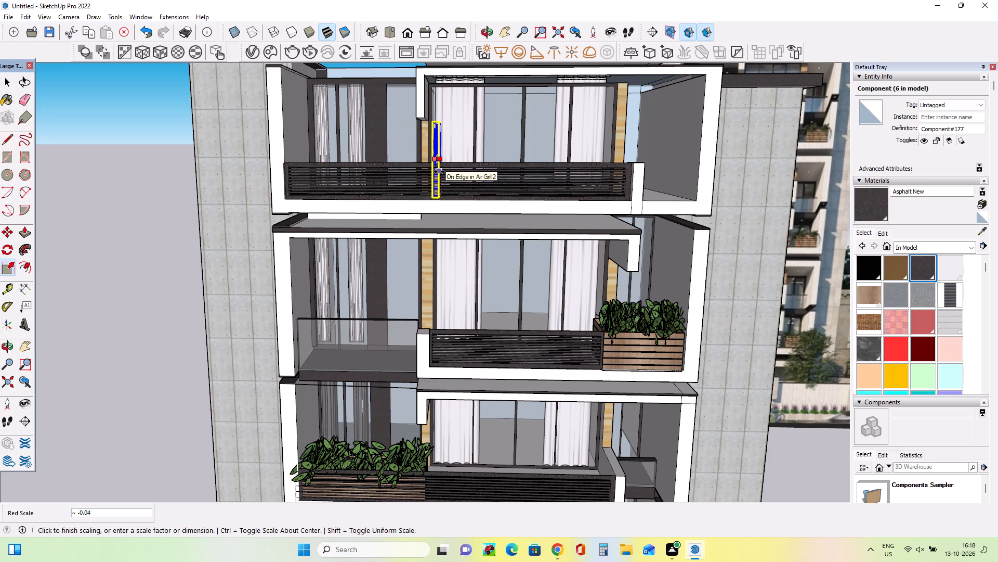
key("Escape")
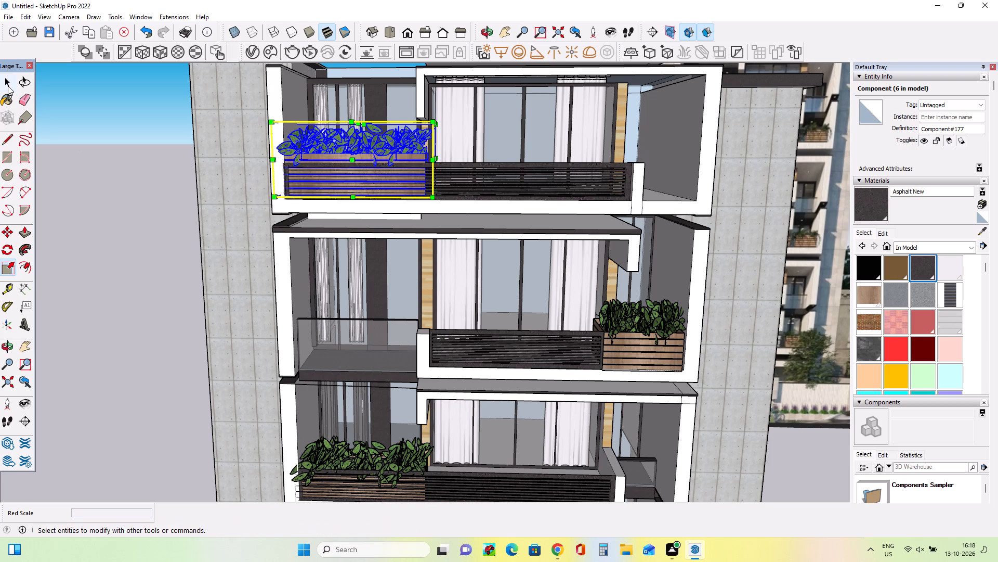
Shorten the slatted railing beside the uppermost left-end planter to about 0.59 of its length, ending it at the planter's inner edge.
left_click(8, 86)
left_click(509, 186)
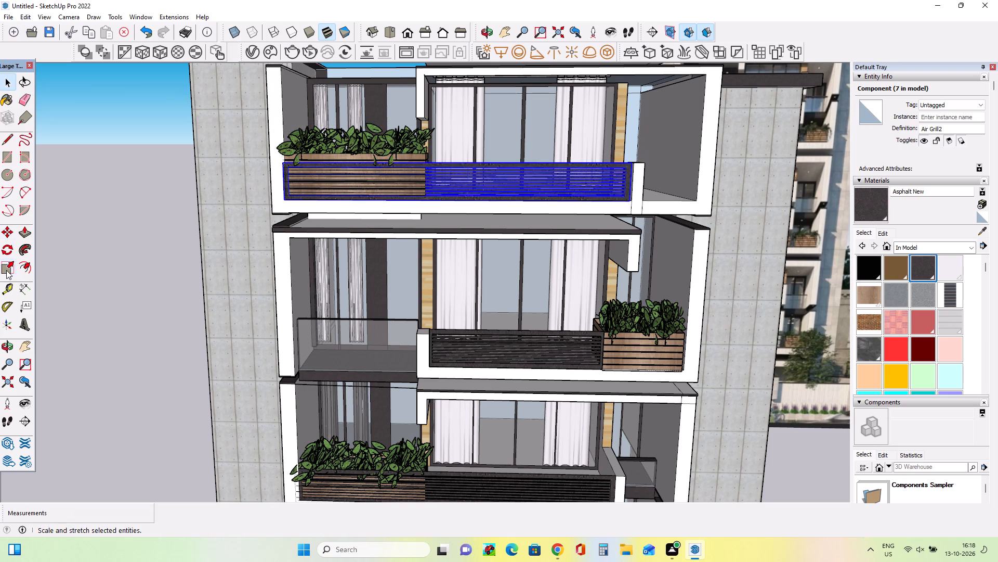
left_click(6, 270)
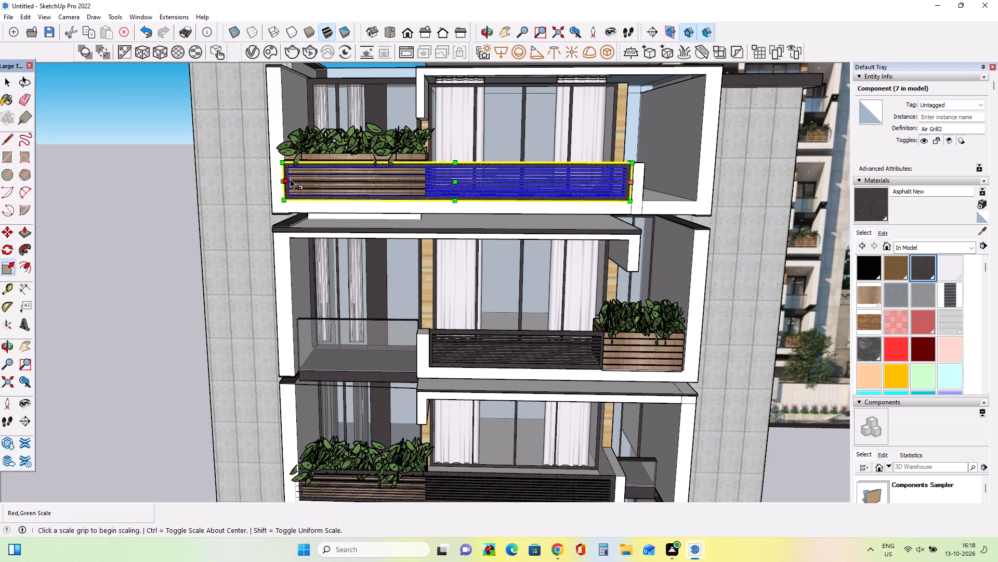
left_click(293, 176)
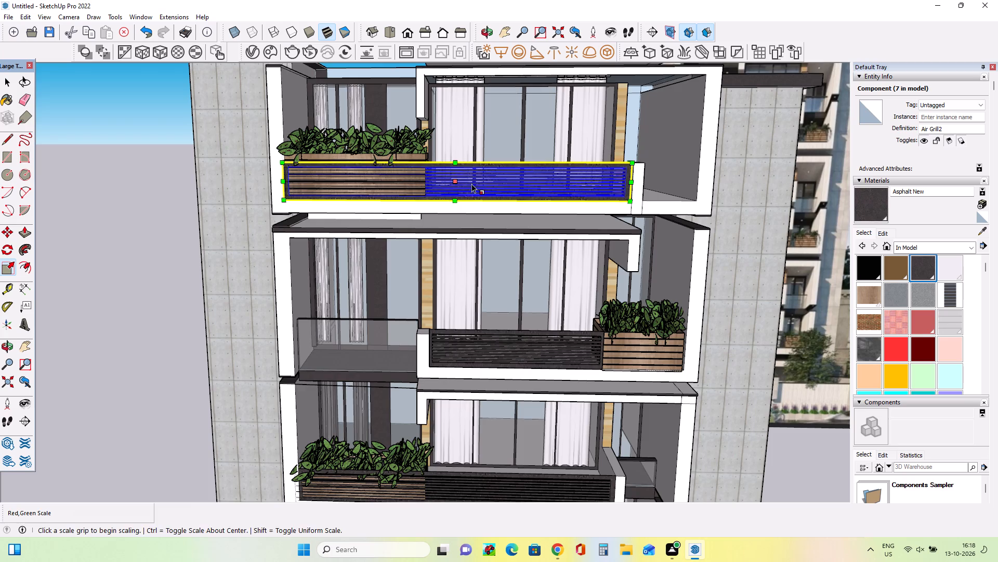
middle_click_drag(472, 185, 457, 231)
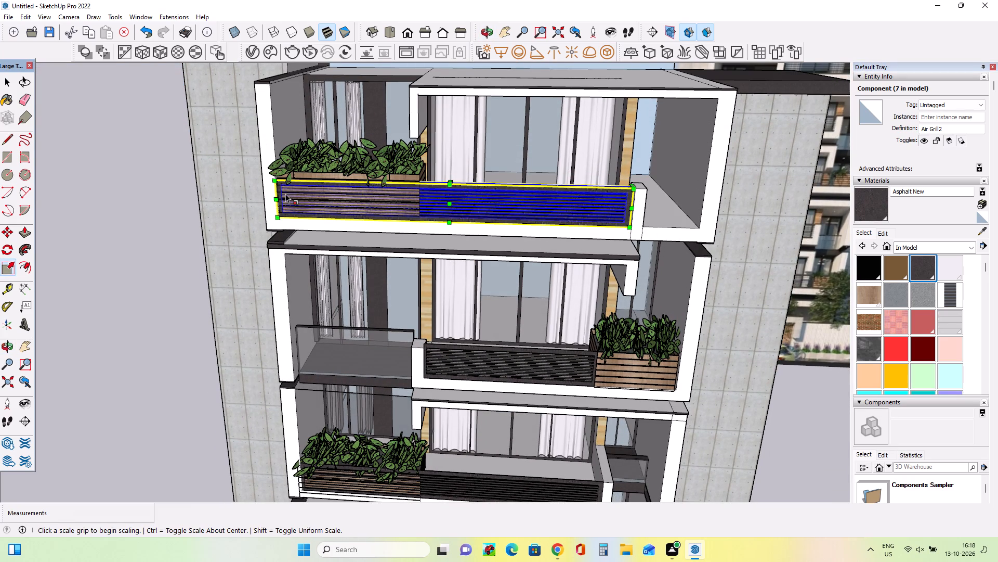
left_click(284, 196)
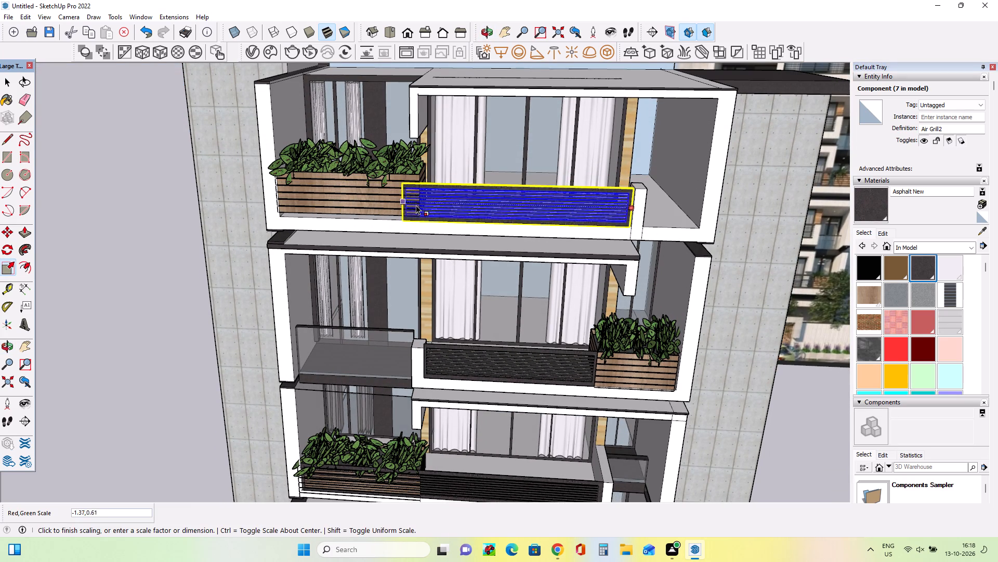
left_click(418, 200)
middle_click_drag(463, 214, 465, 202)
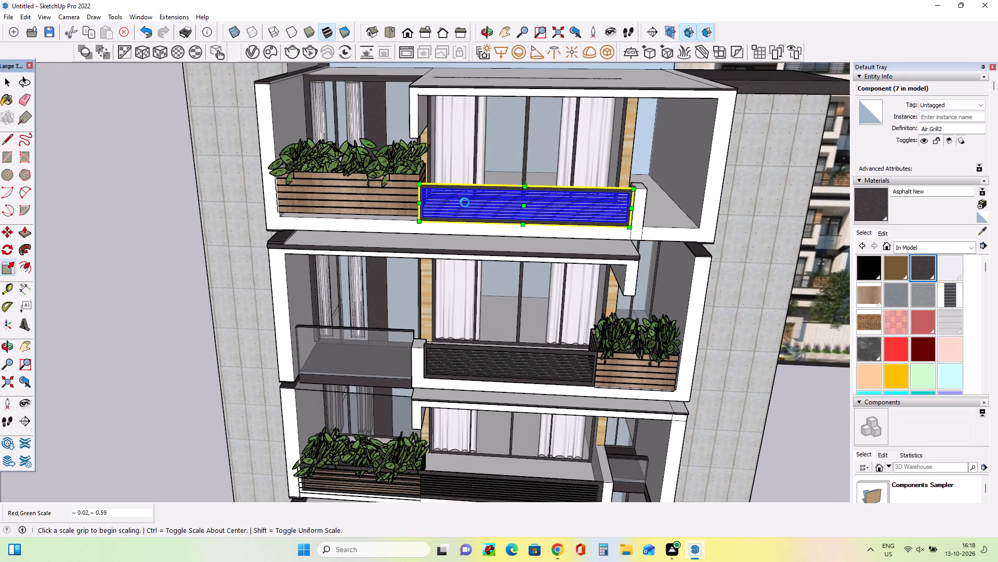
middle_click_drag(465, 202, 472, 127)
scroll(429, 179, "down", 10)
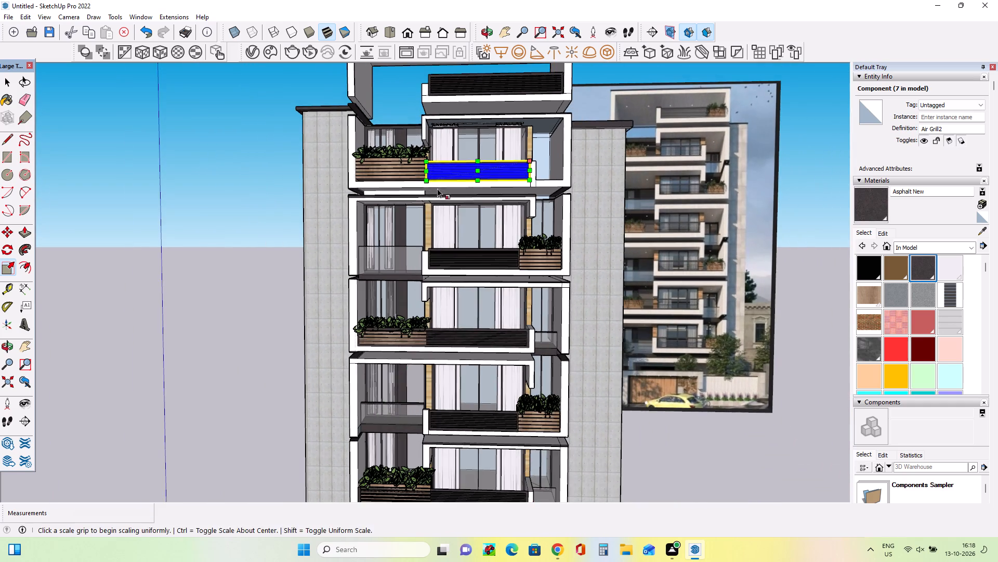
scroll(443, 190, "down", 4)
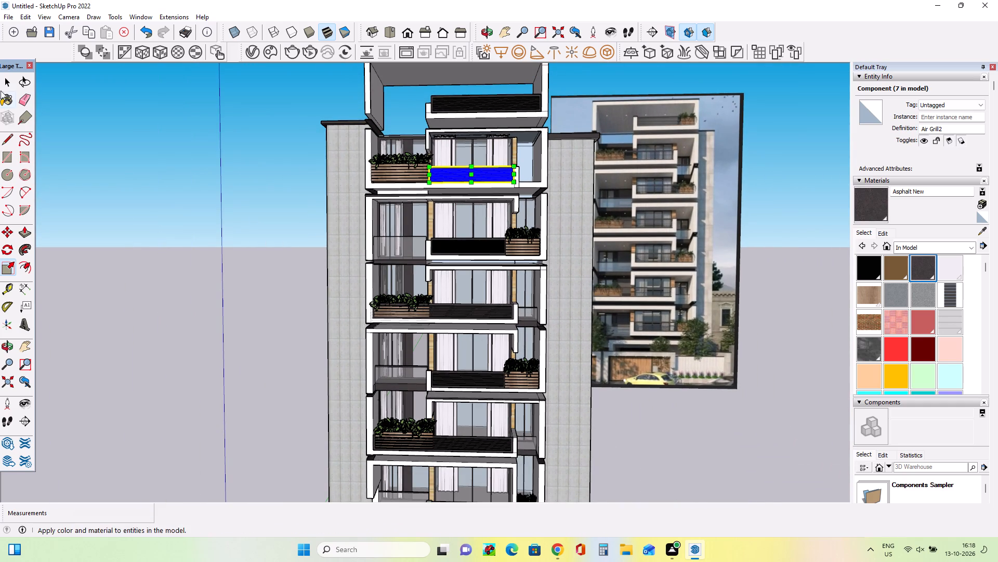
left_click(3, 86)
left_click(165, 161)
Shorten the slatted railing on the balcony two floors below to about 0.59 of its length, ending it at that balcony's left-end planter.
scroll(498, 373, "up", 4)
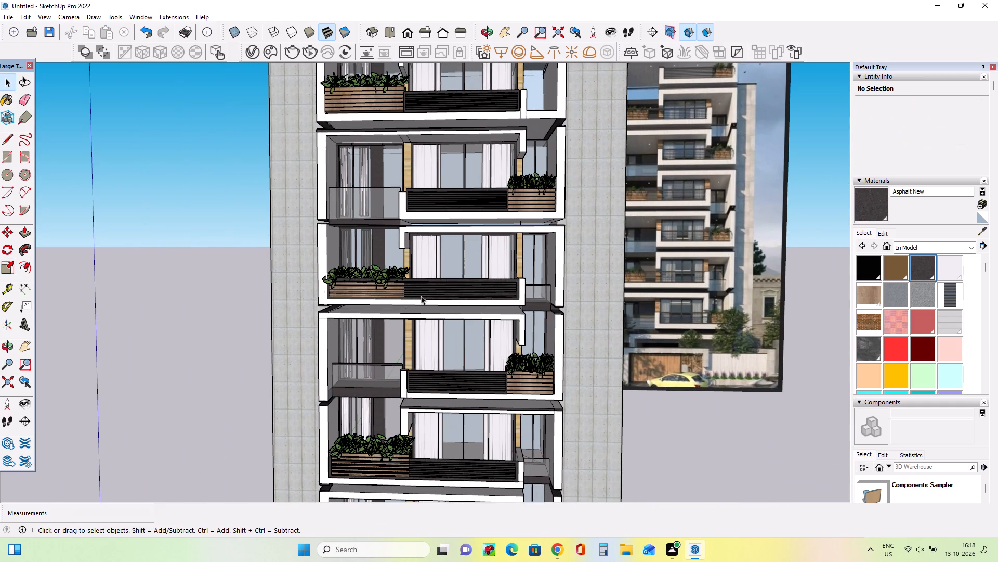
left_click(423, 292)
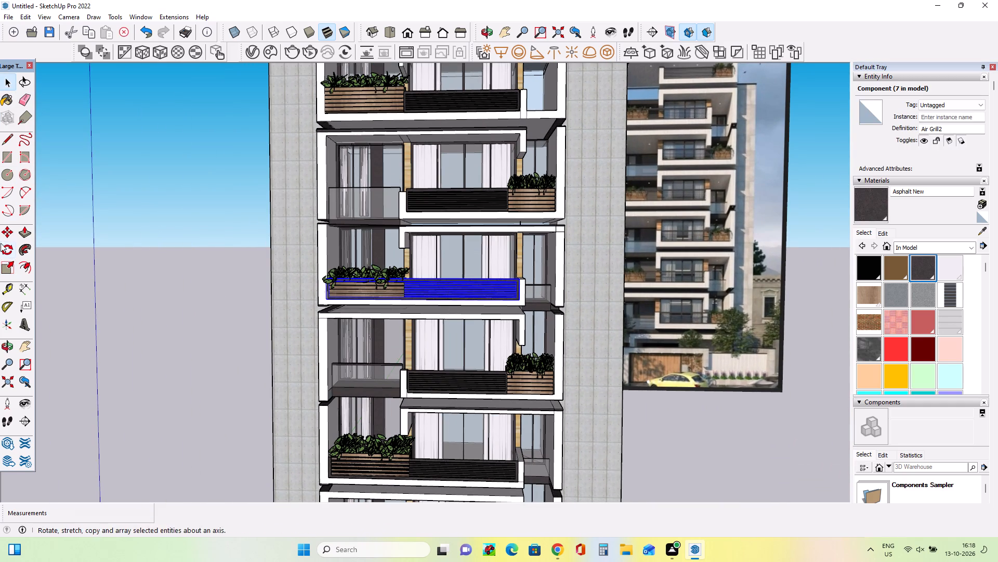
left_click(8, 270)
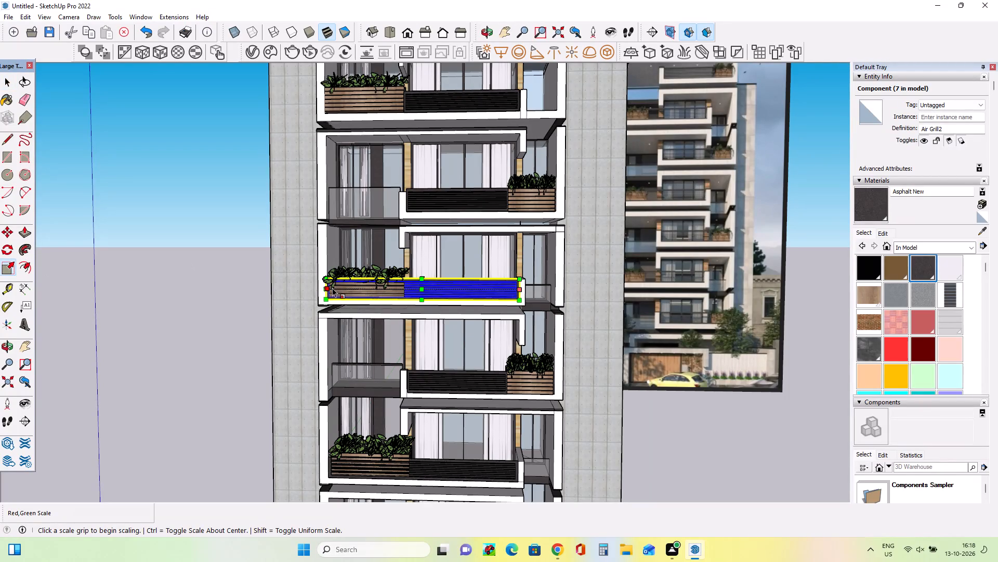
left_click(331, 288)
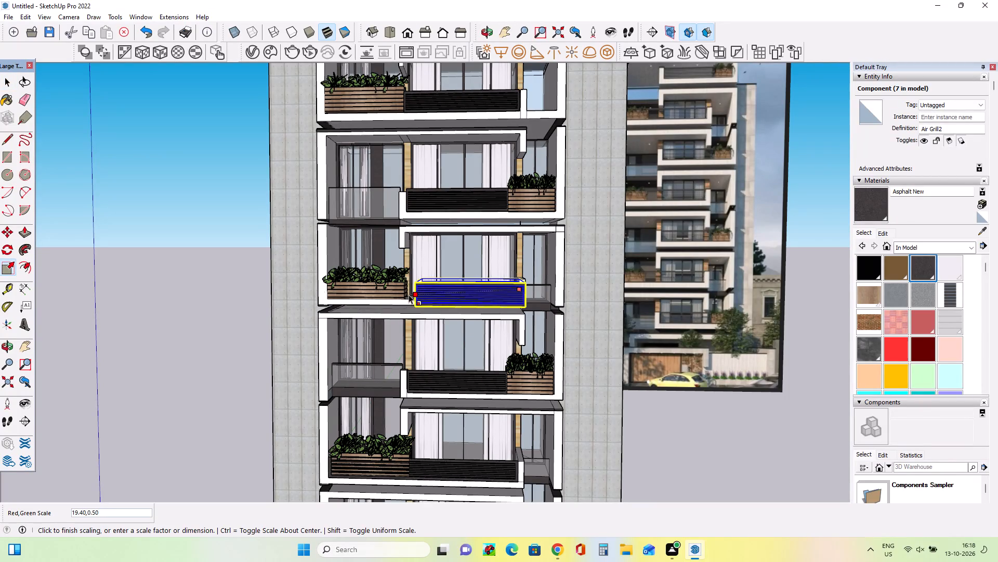
left_click(405, 291)
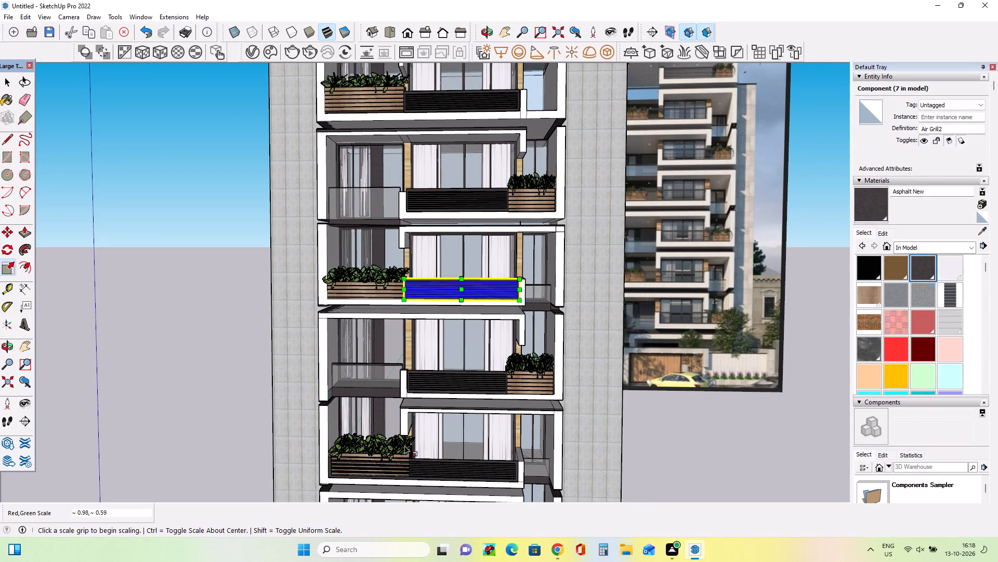
Shorten the slatted railing beside the lowest left-end planter to about 0.57 of its length, ending it at the planter's inner edge.
scroll(400, 461, "down", 2)
left_click(28, 349)
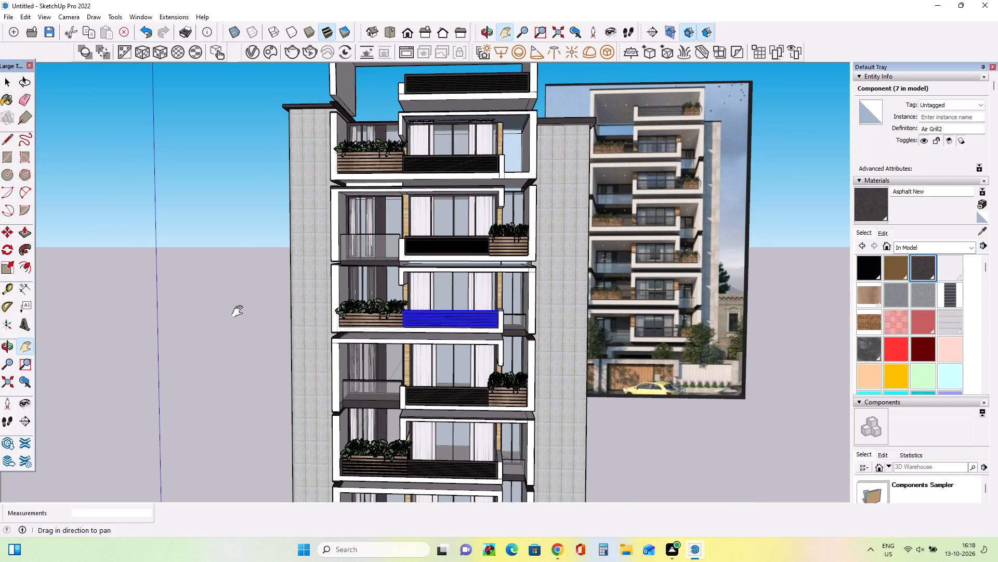
left_click_drag(240, 312, 239, 150)
left_click_drag(385, 310, 380, 253)
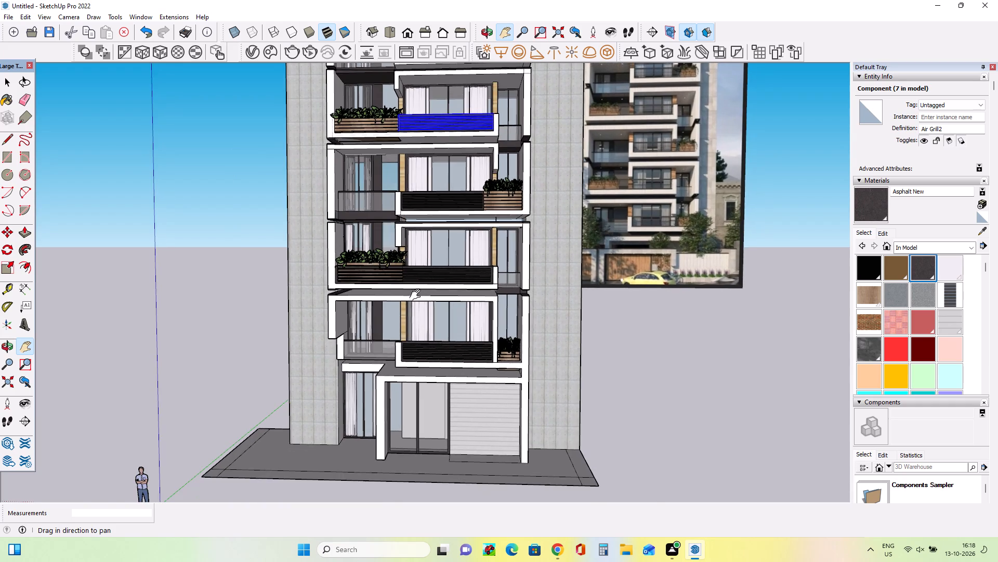
scroll(418, 296, "up", 4)
left_click(11, 78)
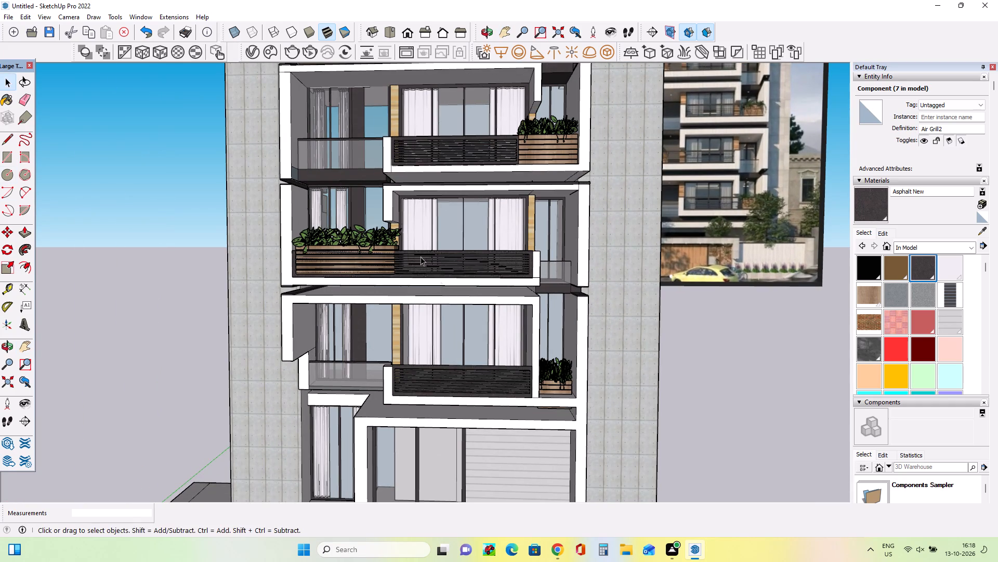
left_click(441, 261)
left_click(5, 267)
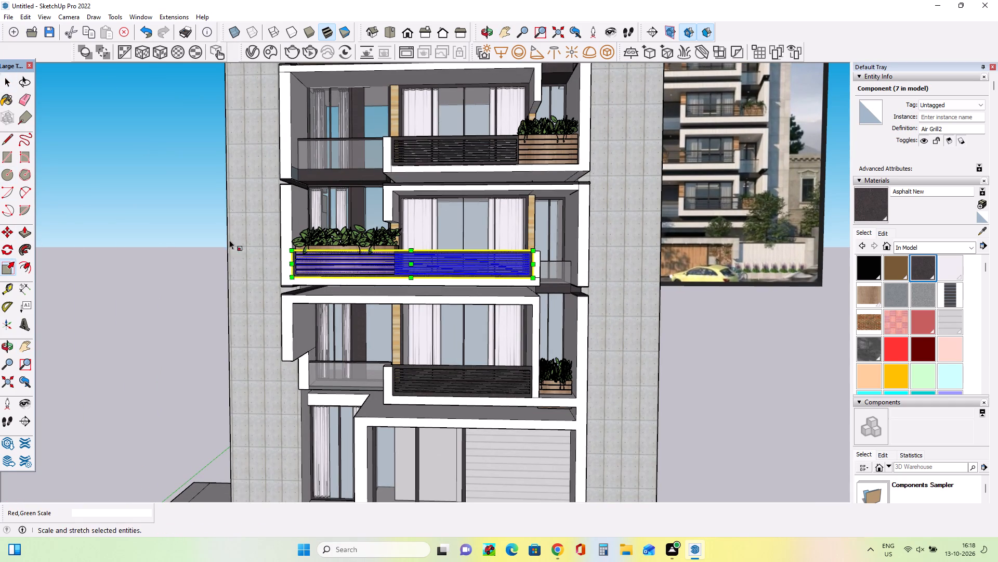
left_click(299, 262)
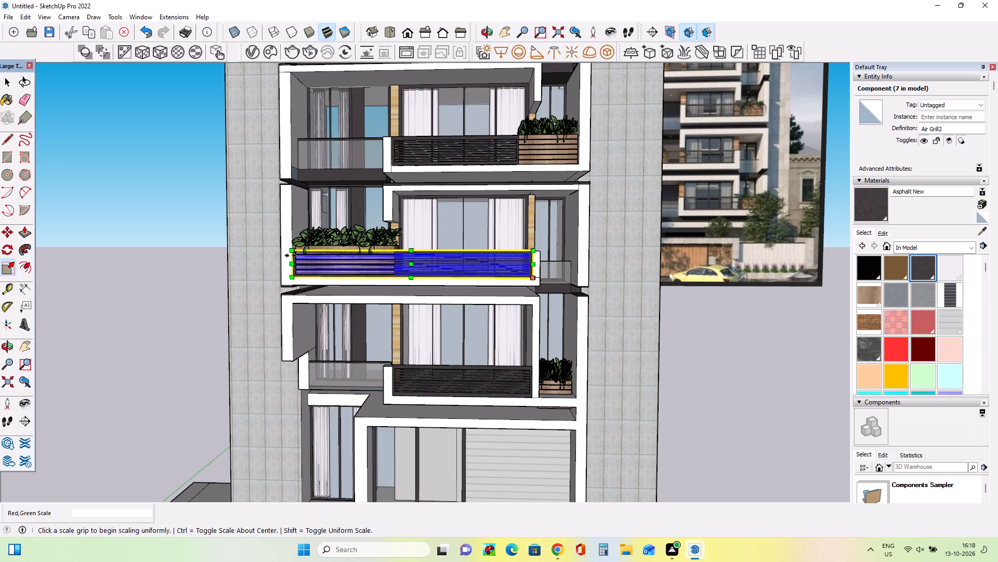
left_click(291, 265)
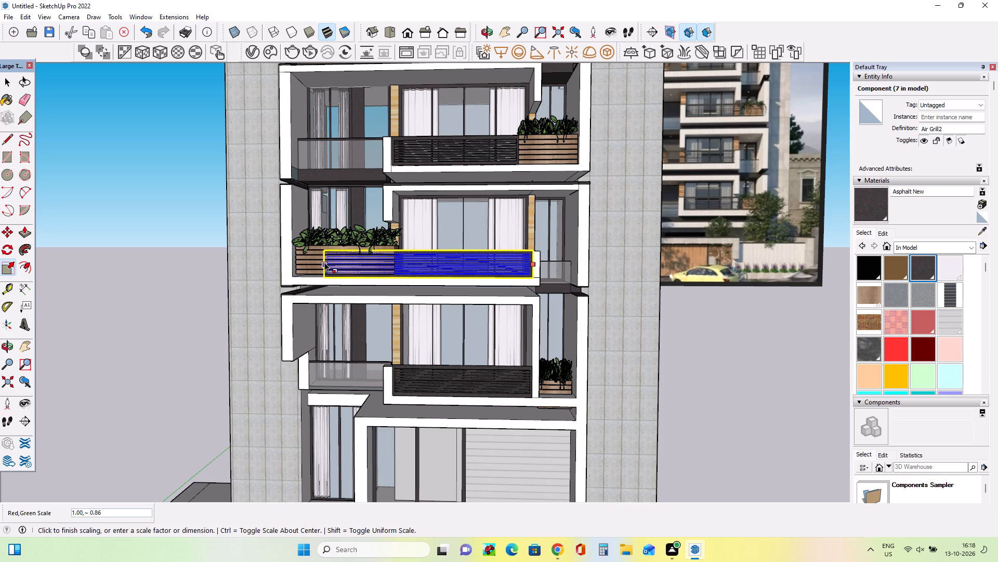
left_click(391, 264)
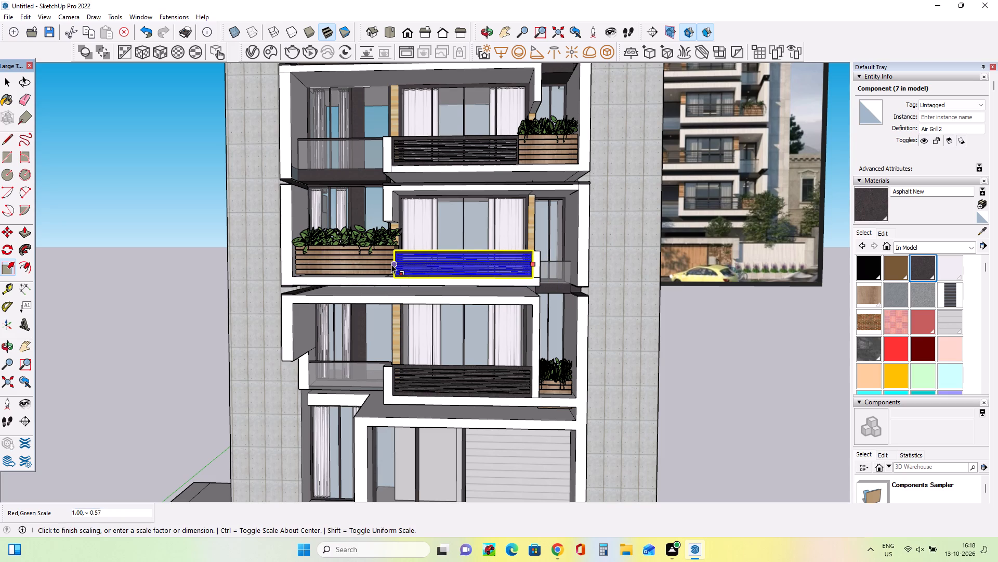
middle_click_drag(443, 297, 448, 307)
scroll(448, 307, "down", 9)
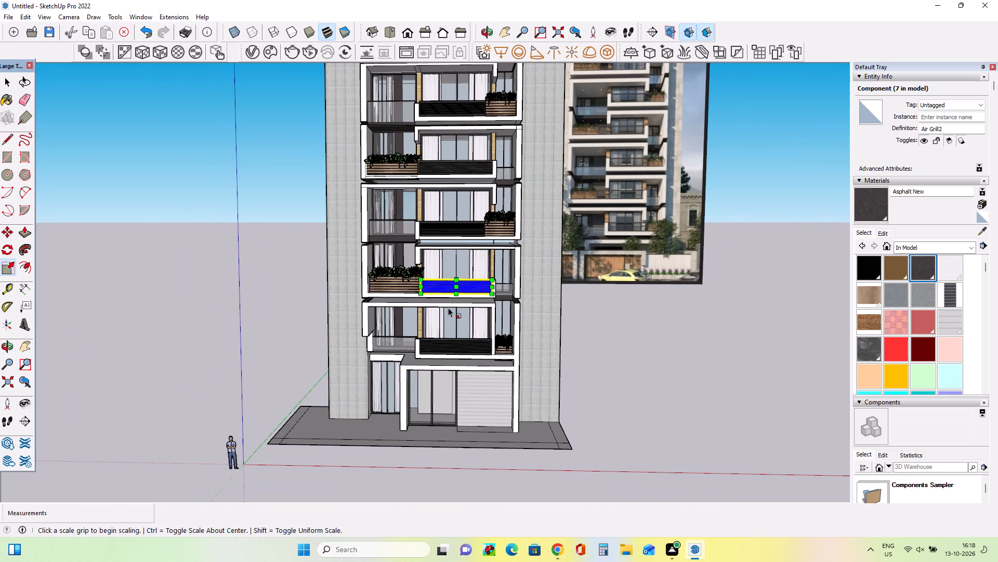
left_click(5, 86)
left_click(97, 112)
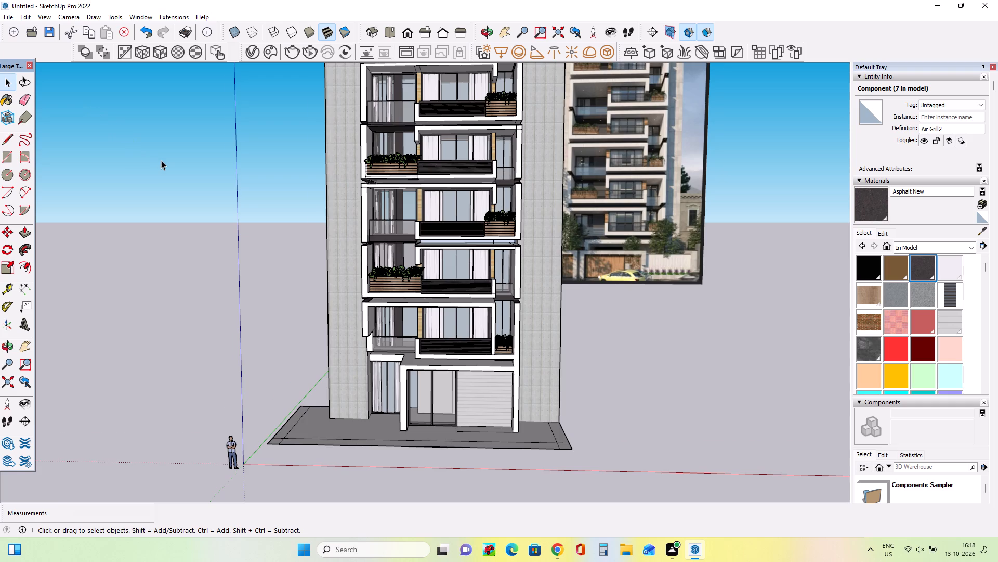
Push/pull the border strip along the right side of the building's ground slab upward about 9' 8" as a boundary wall.
scroll(161, 160, "down", 7)
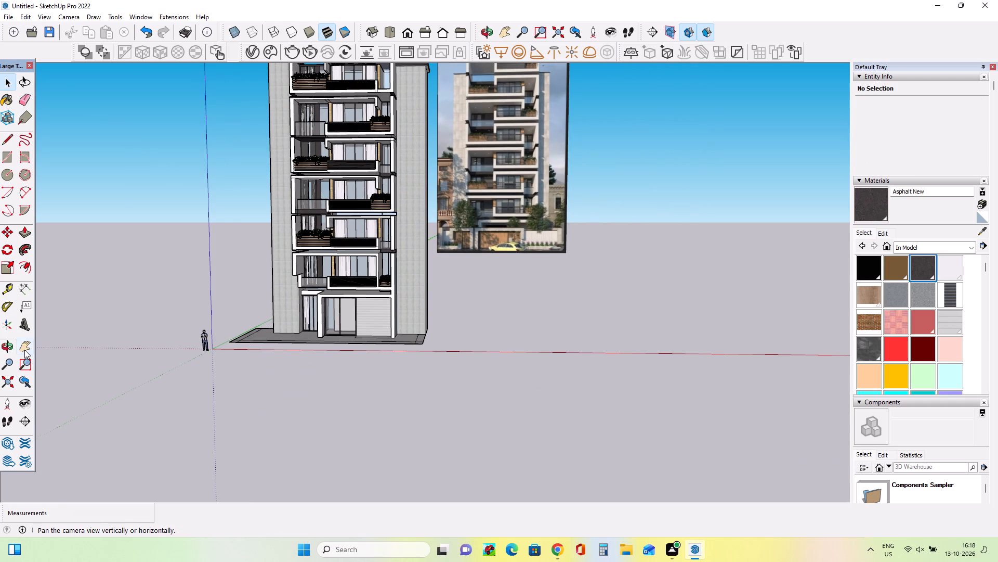
left_click(24, 350)
left_click_drag(205, 193, 205, 321)
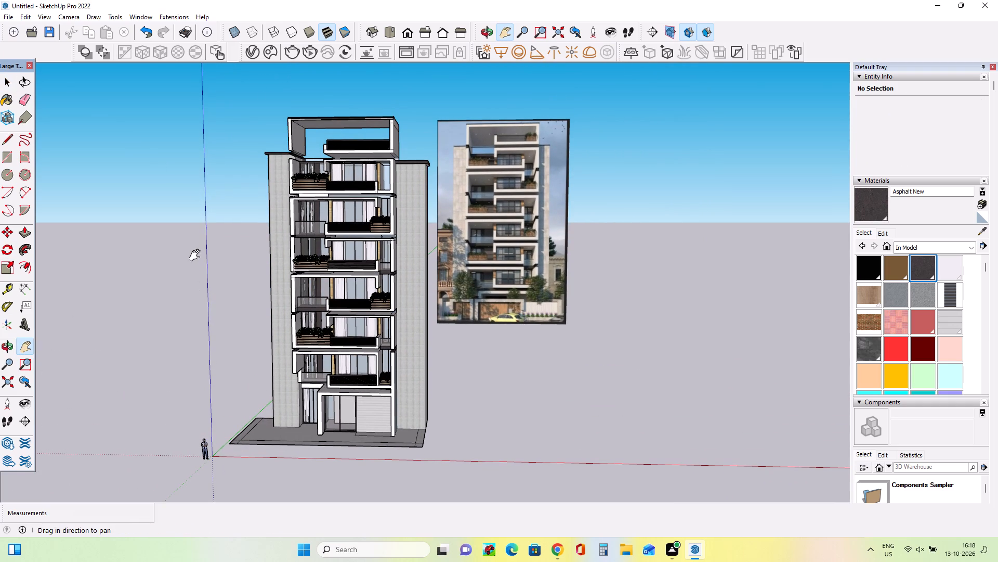
scroll(379, 350, "up", 1)
middle_click_drag(379, 350, 416, 358)
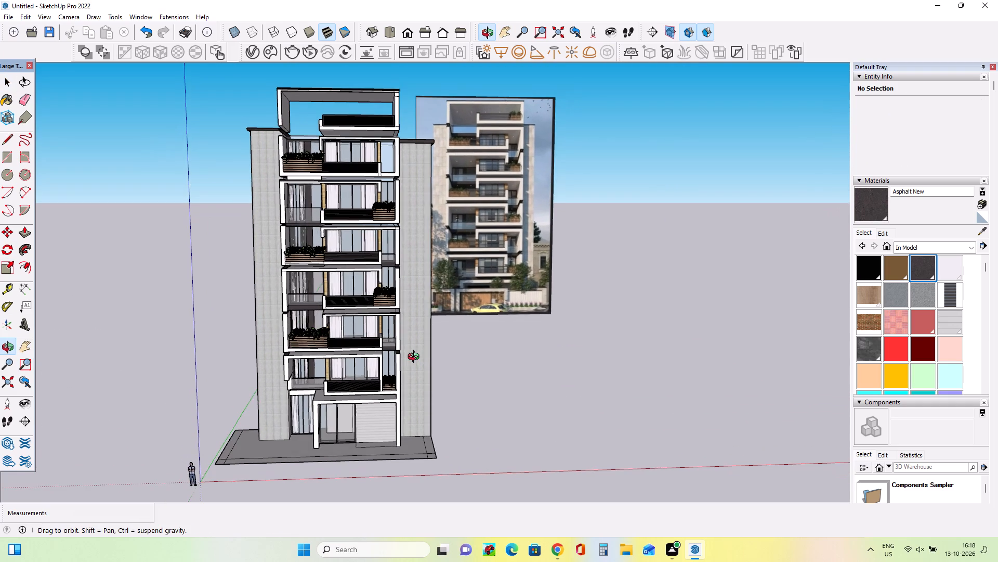
middle_click_drag(416, 358, 423, 354)
scroll(393, 364, "up", 1)
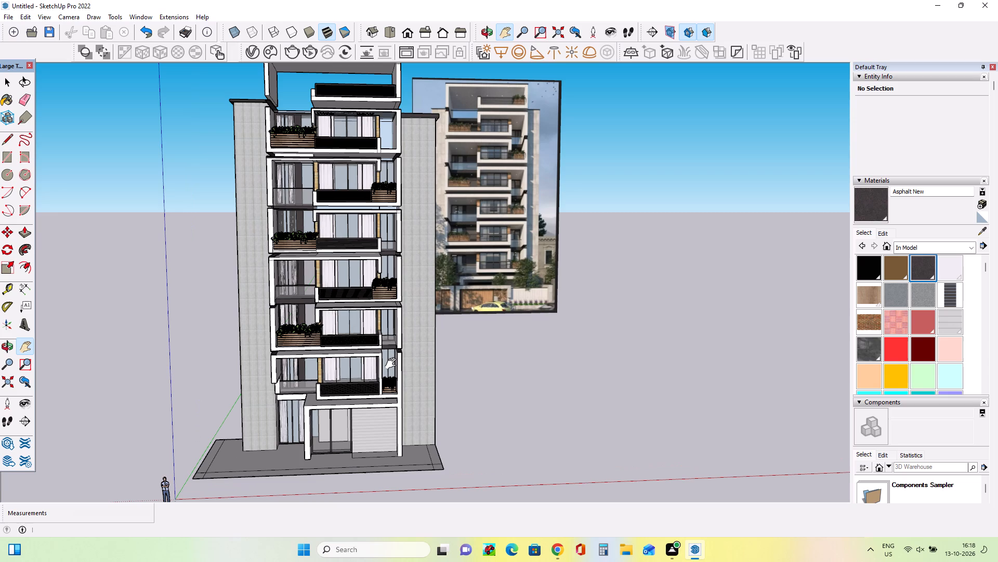
middle_click_drag(535, 433, 511, 431)
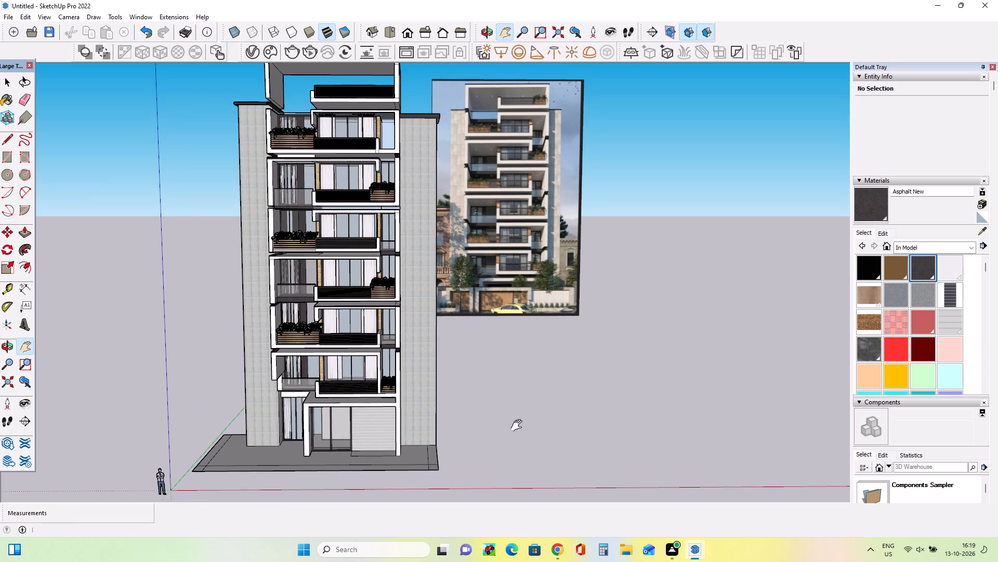
left_click(22, 236)
left_click(436, 458)
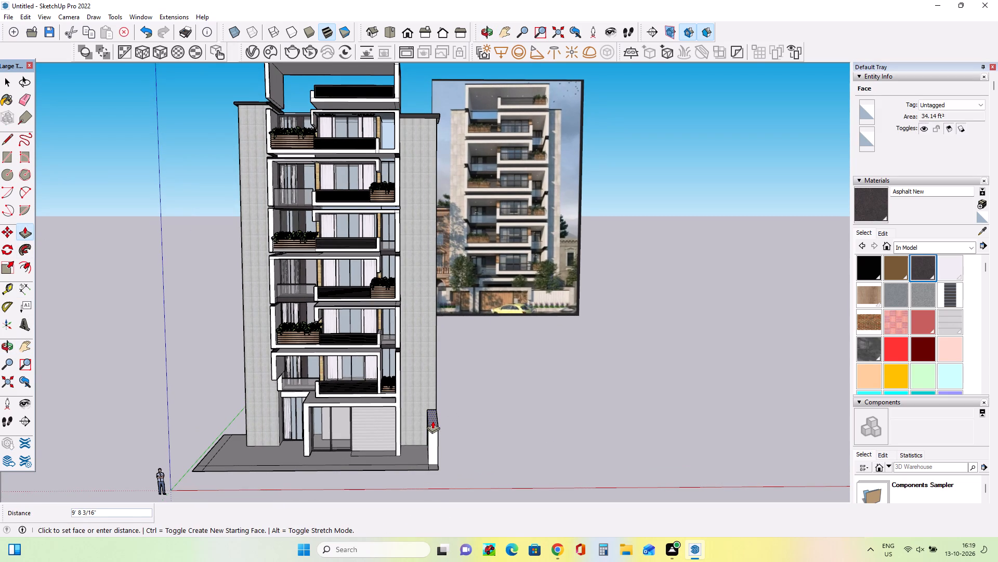
left_click(432, 420)
Push/pull the front corner square of the slab border up about 9' 8", level with the right side boundary wall.
left_click(434, 466)
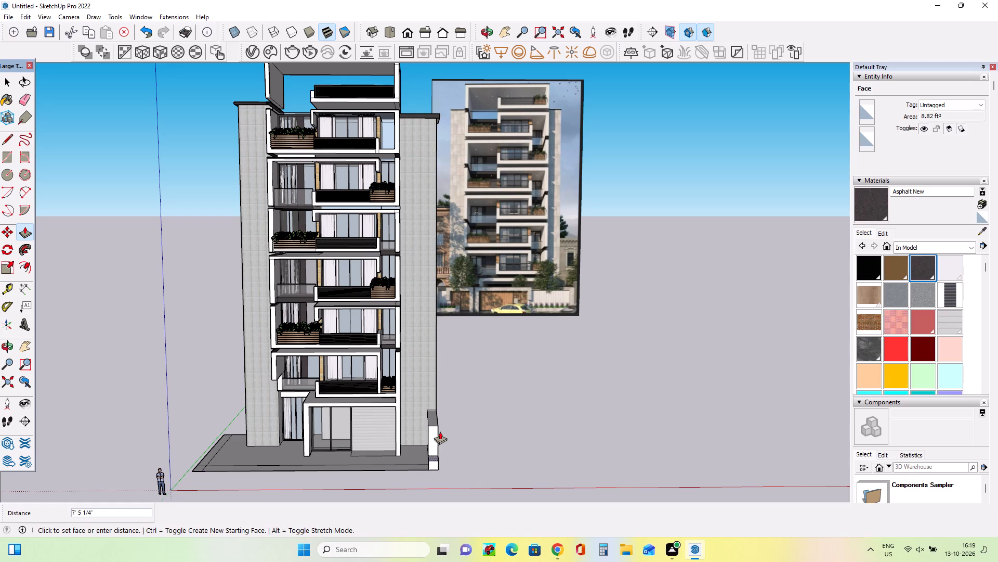
left_click(439, 420)
Draw a rectangle about 17' 11" by 1' 10" along the slab's front edge beside the corner pillar and push/pull it up 9' 8" as a front wall.
middle_click_drag(454, 463, 516, 475)
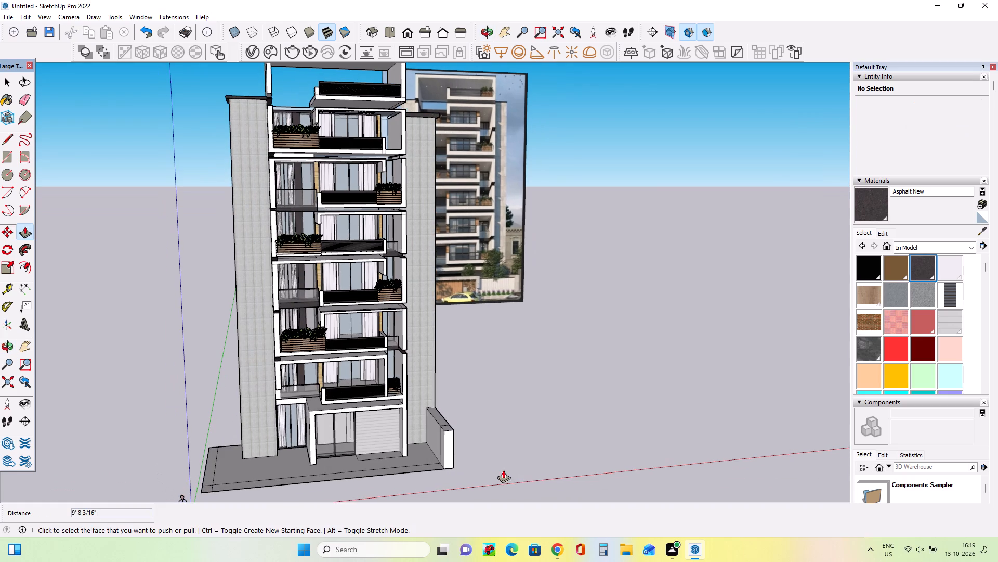
middle_click_drag(503, 470, 441, 472)
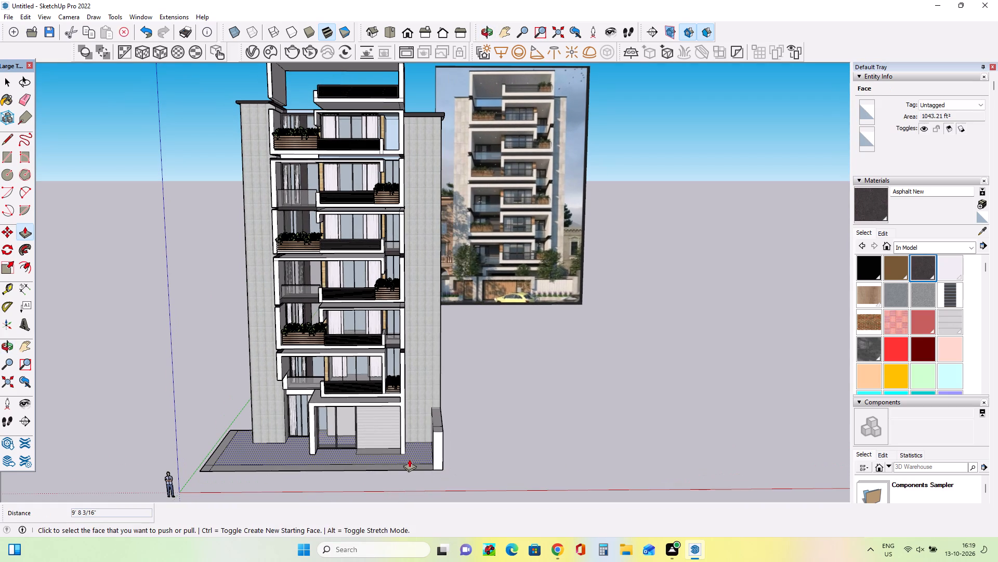
middle_click_drag(417, 468, 422, 471)
scroll(401, 477, "up", 4)
middle_click_drag(423, 476, 429, 481)
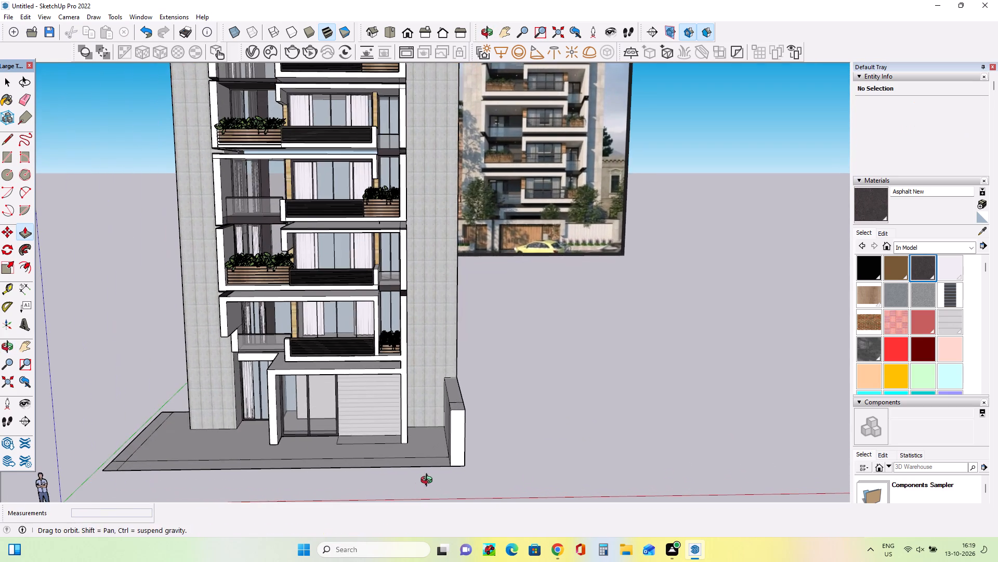
middle_click_drag(429, 481, 462, 502)
left_click(2, 158)
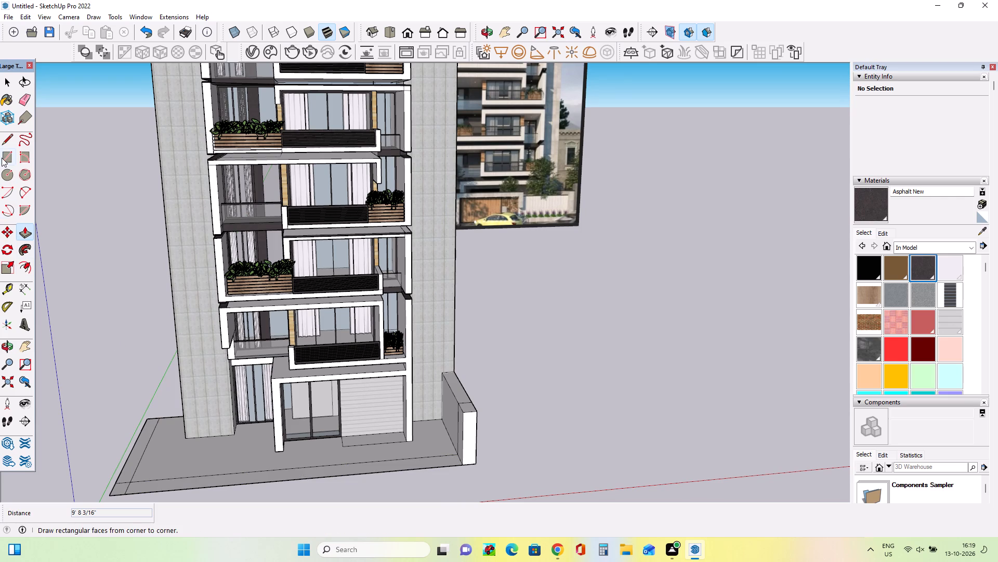
scroll(461, 463, "up", 7)
left_click(460, 457)
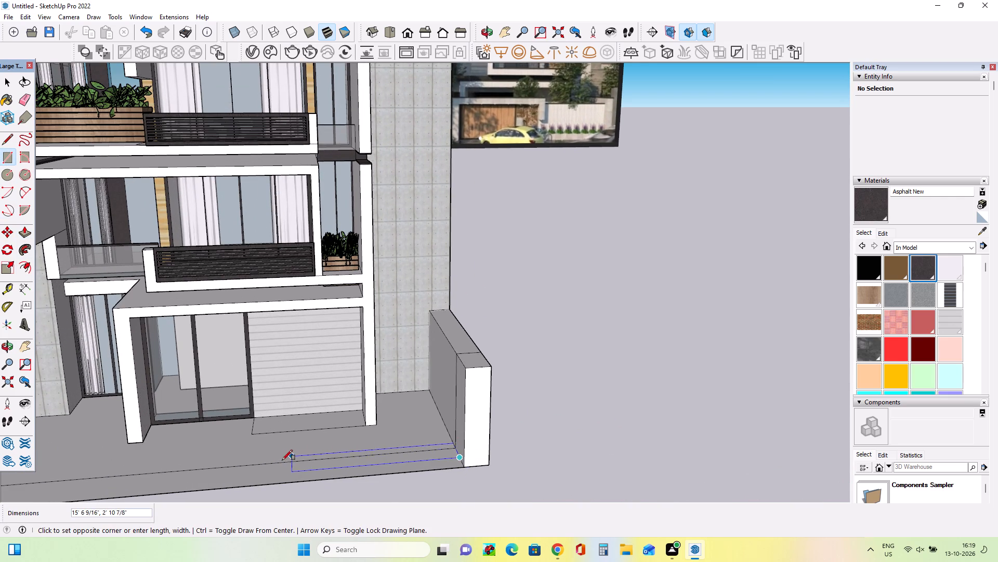
left_click(266, 465)
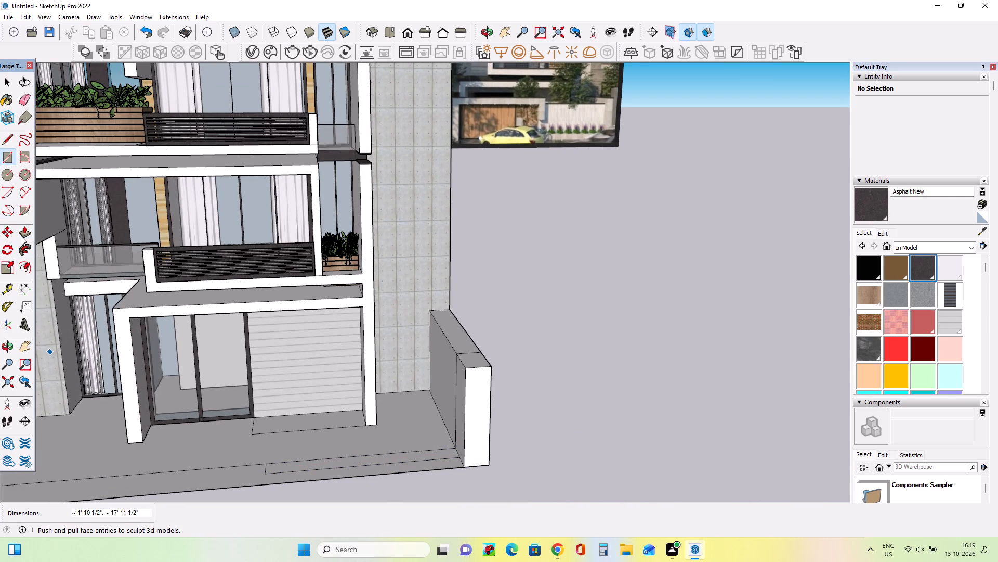
left_click(22, 235)
left_click(414, 455)
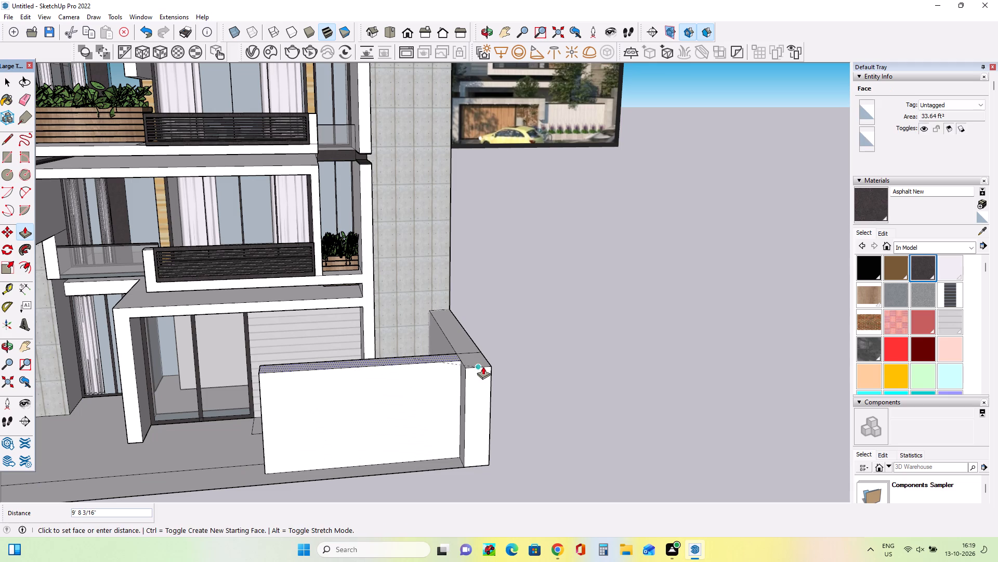
left_click(483, 364)
Examine the front boundary wall and gate openings at street level in the reference photo.
scroll(485, 383, "down", 2)
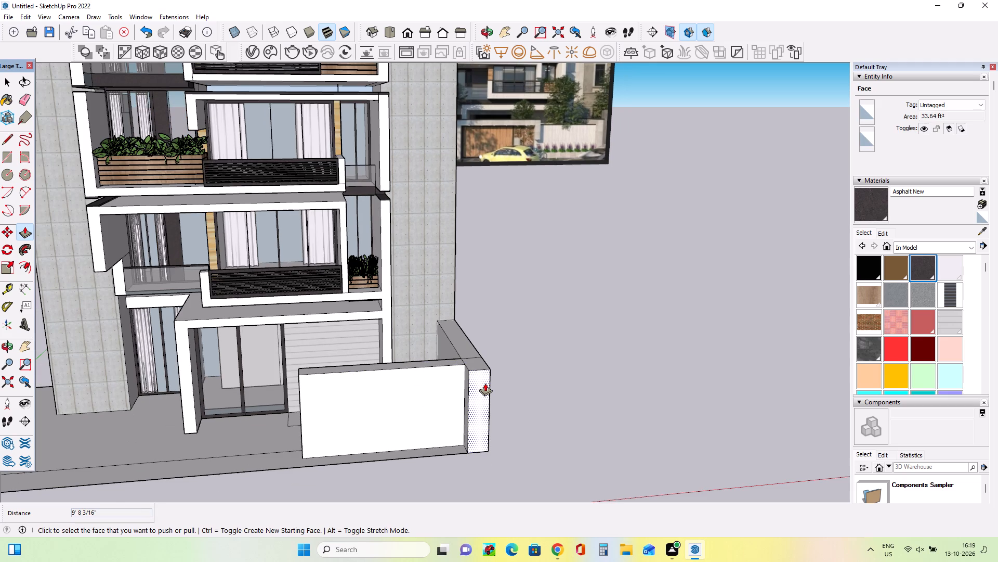
middle_click_drag(485, 383, 490, 384)
scroll(490, 385, "down", 1)
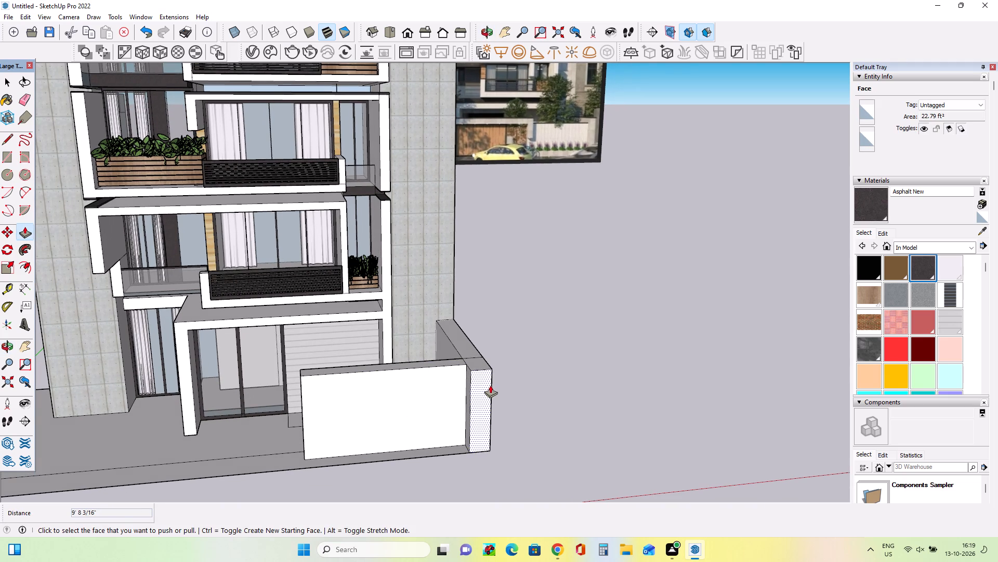
middle_click(490, 385)
scroll(588, 130, "up", 10)
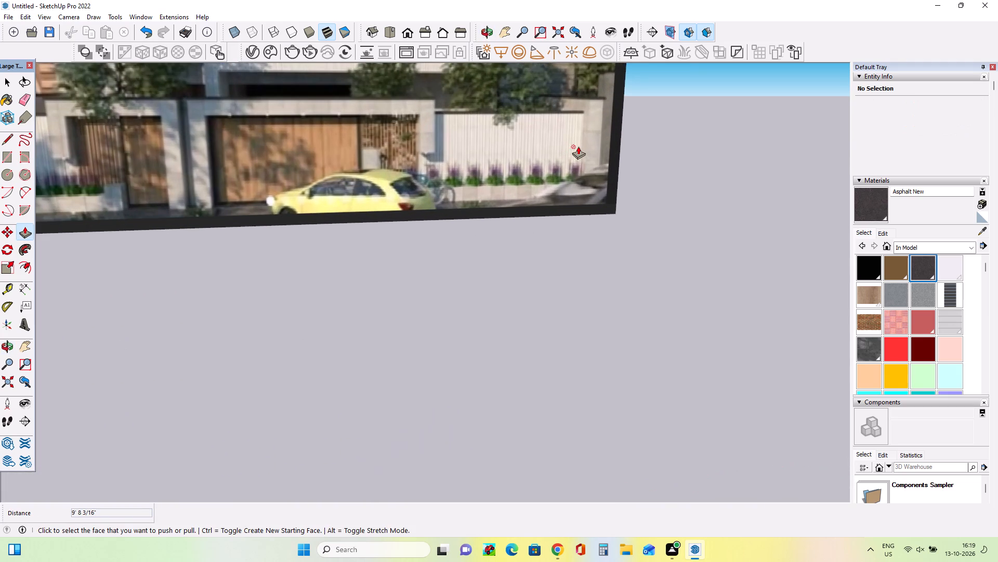
scroll(578, 146, "down", 1)
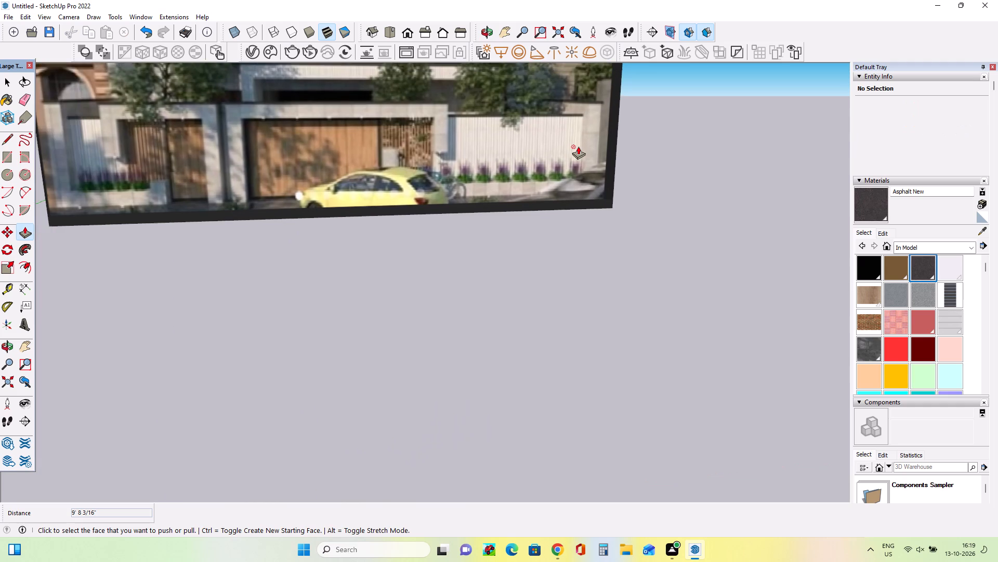
scroll(578, 146, "down", 12)
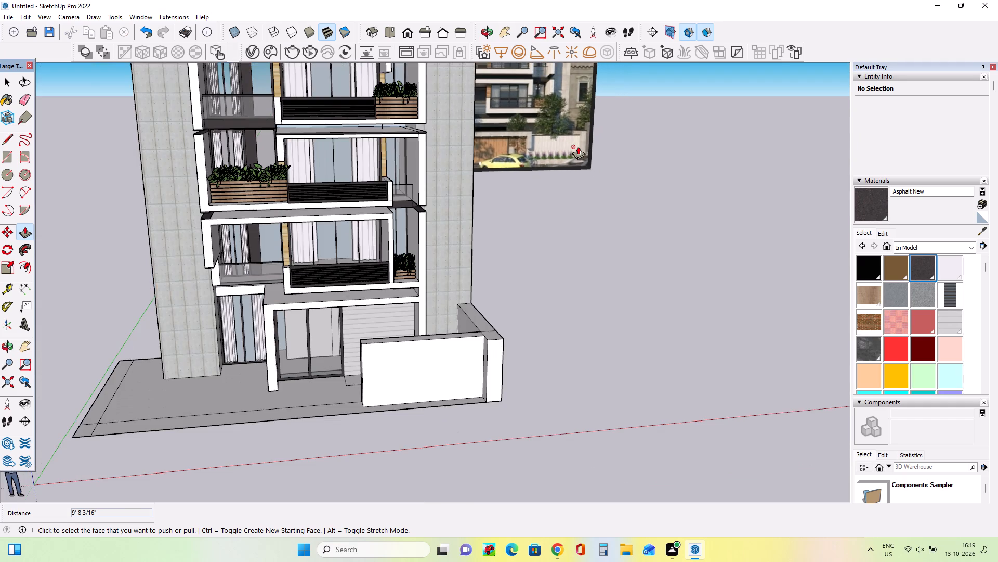
Draw a narrow upright rectangle at the front wall's upper left corner and push/pull it forward about 1' 8".
middle_click_drag(578, 153, 579, 159)
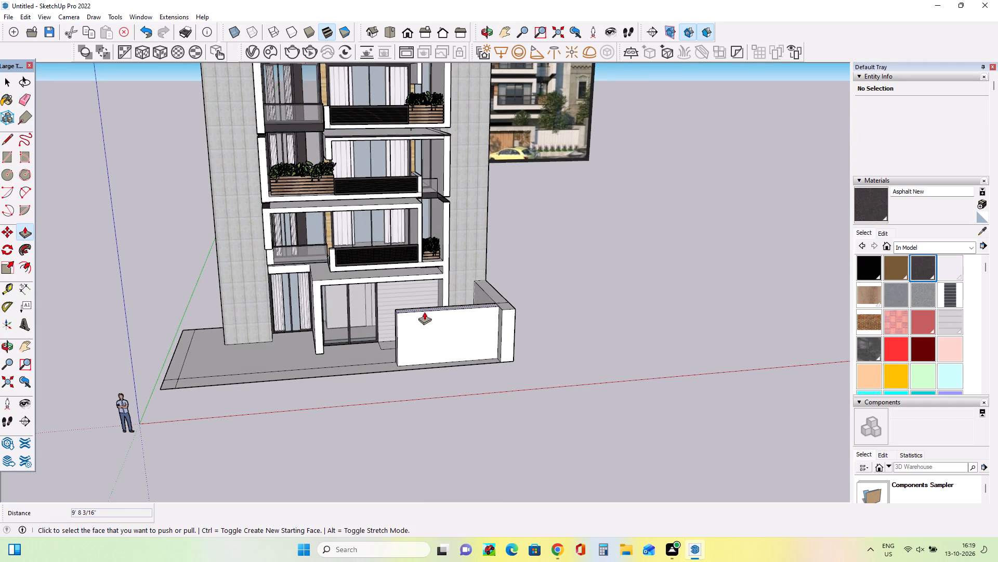
middle_click_drag(411, 336, 424, 336)
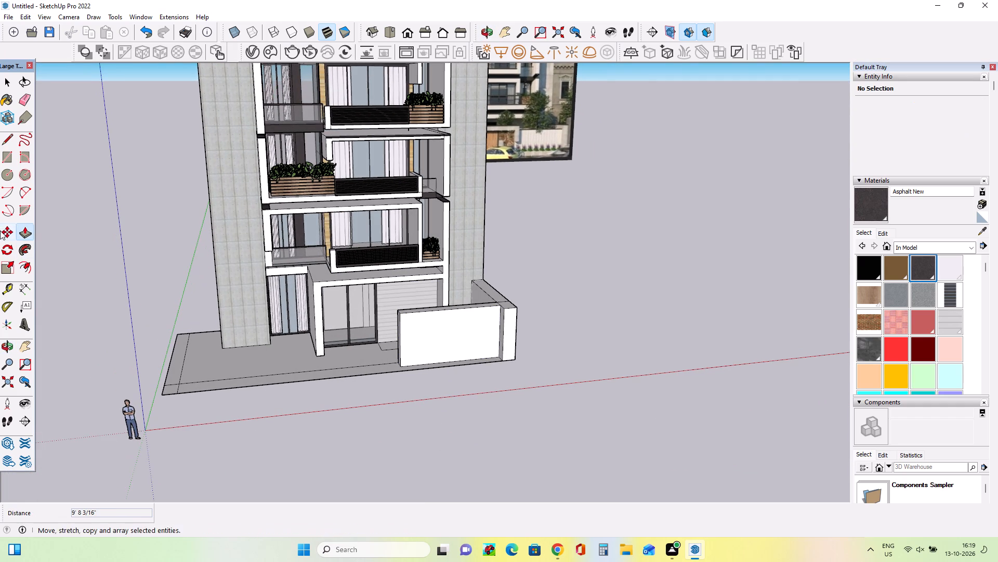
left_click(6, 152)
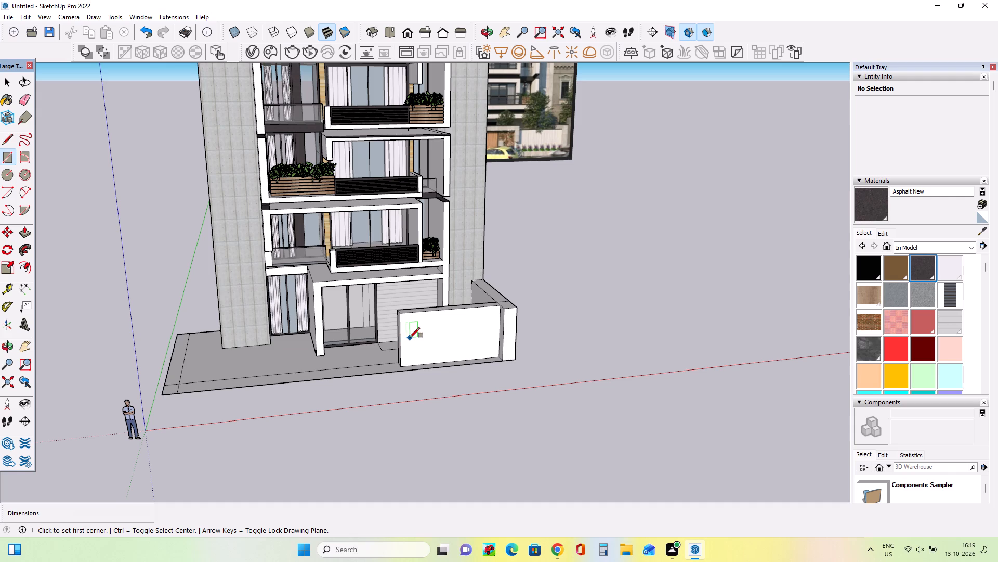
left_click(408, 340)
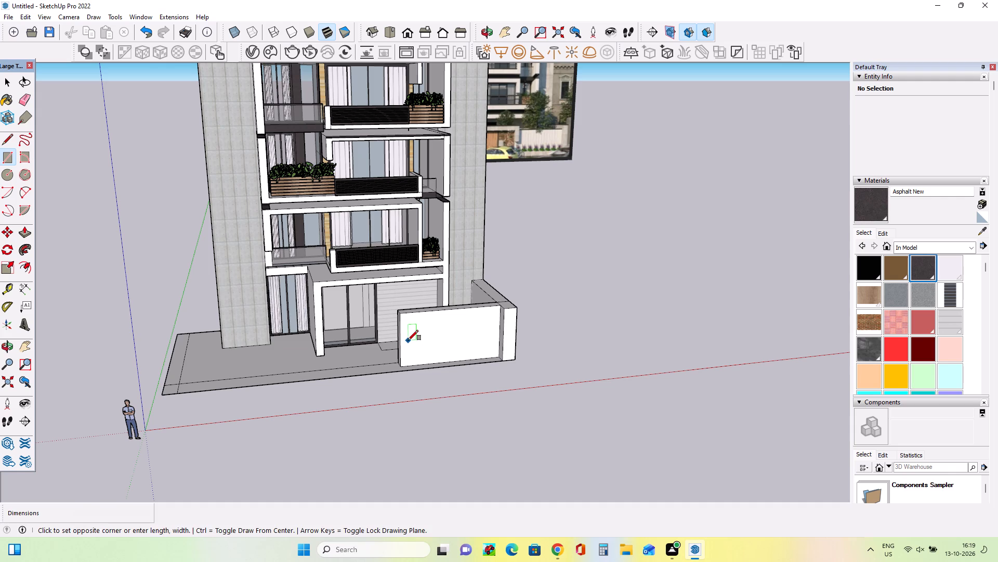
left_click(400, 317)
middle_click(418, 340)
middle_click(422, 343)
middle_click(424, 346)
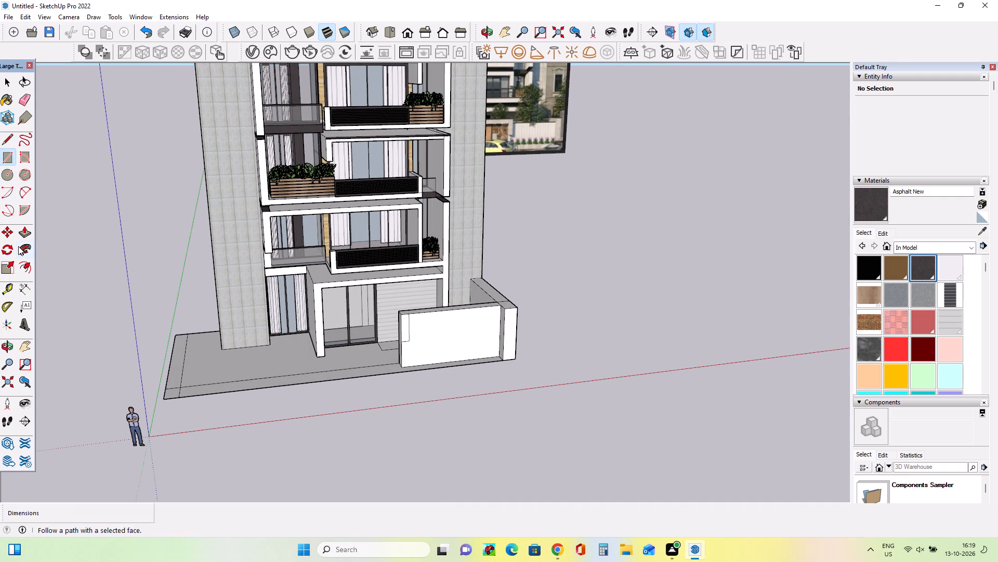
left_click(21, 235)
left_click(404, 336)
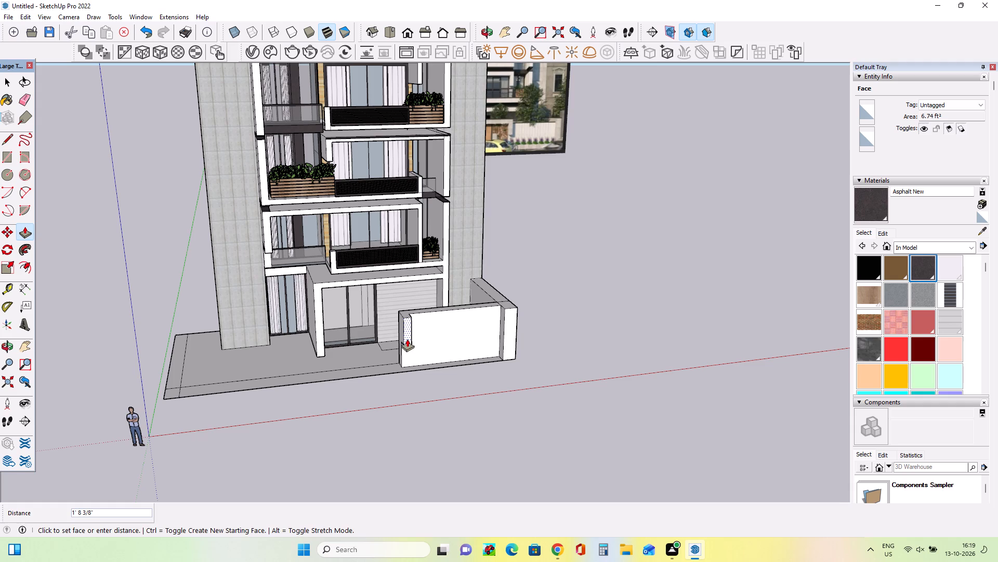
left_click(407, 339)
Draw a rectangle about 3' 7" by 1' 6" atop the front wall's left end face and push/pull it about 16' 2" as a gate beam.
middle_click_drag(440, 363, 546, 372)
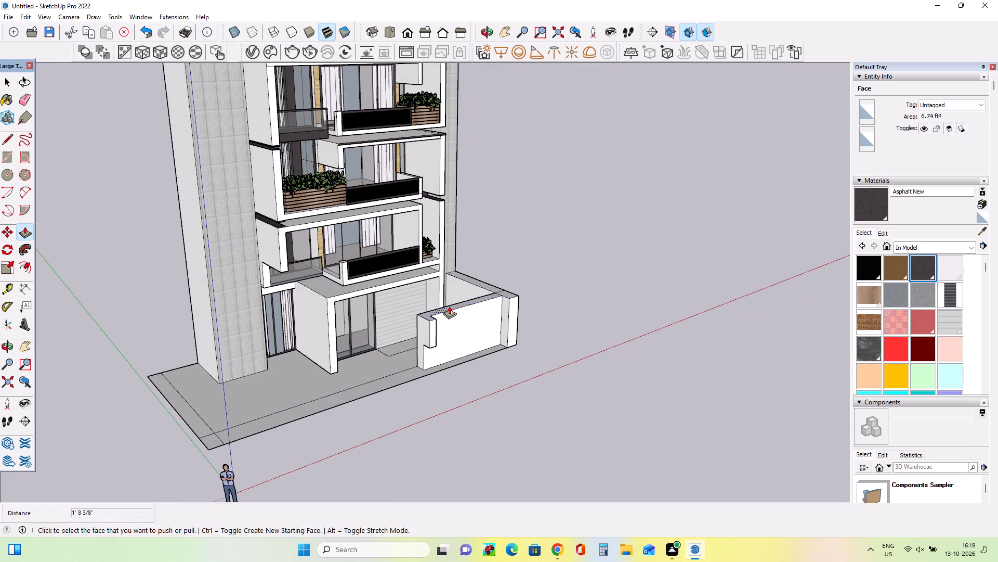
left_click(1, 151)
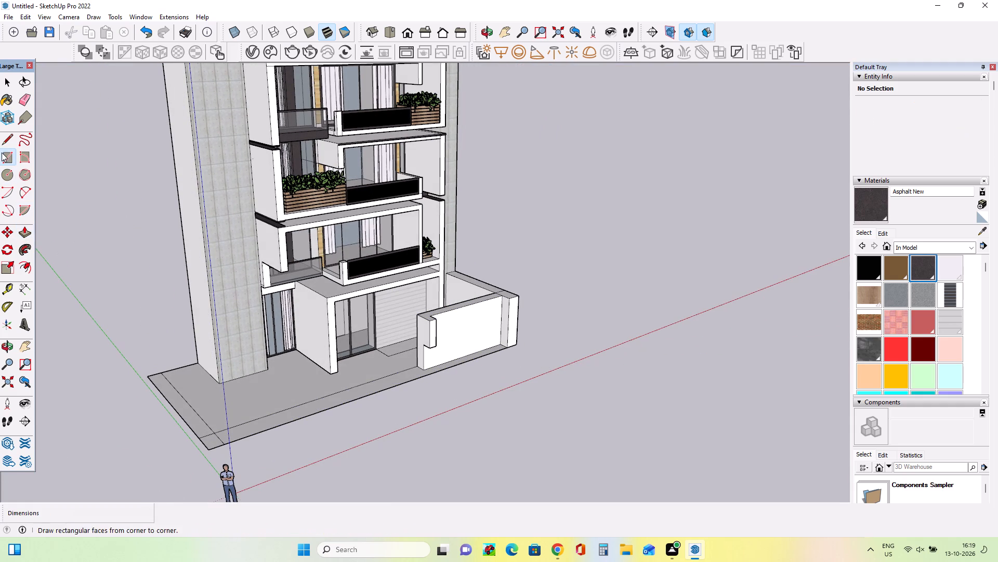
left_click(434, 323)
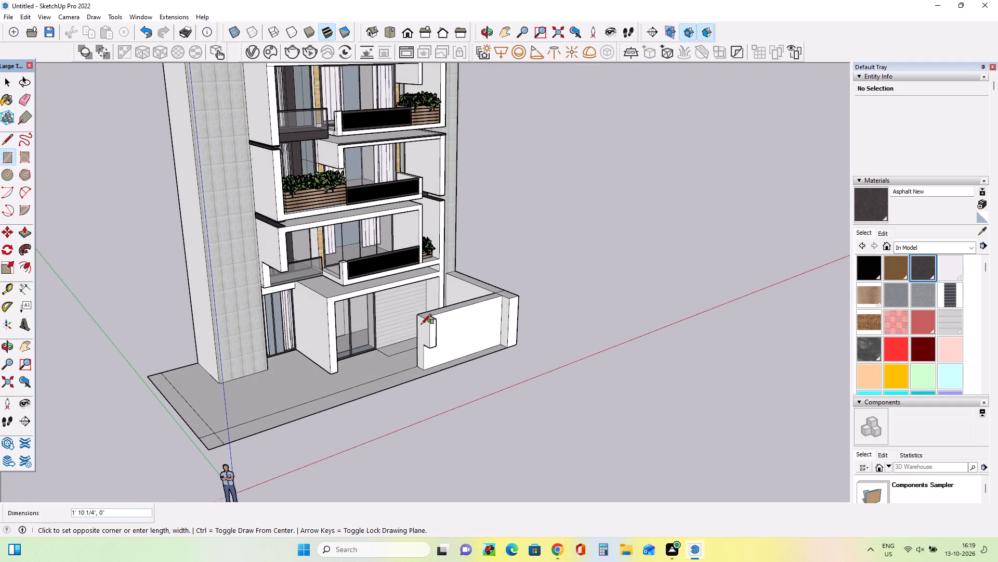
left_click(419, 323)
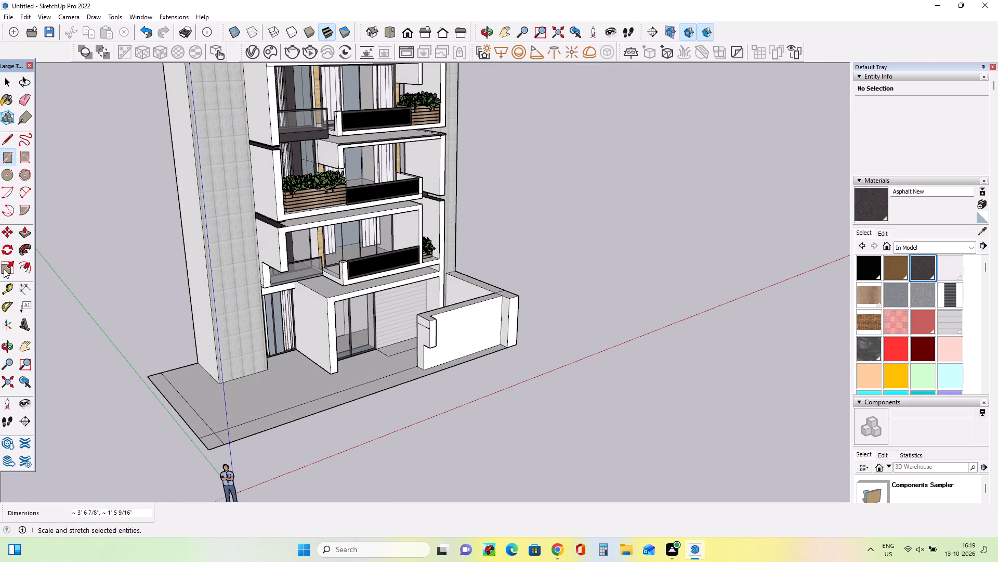
left_click(22, 233)
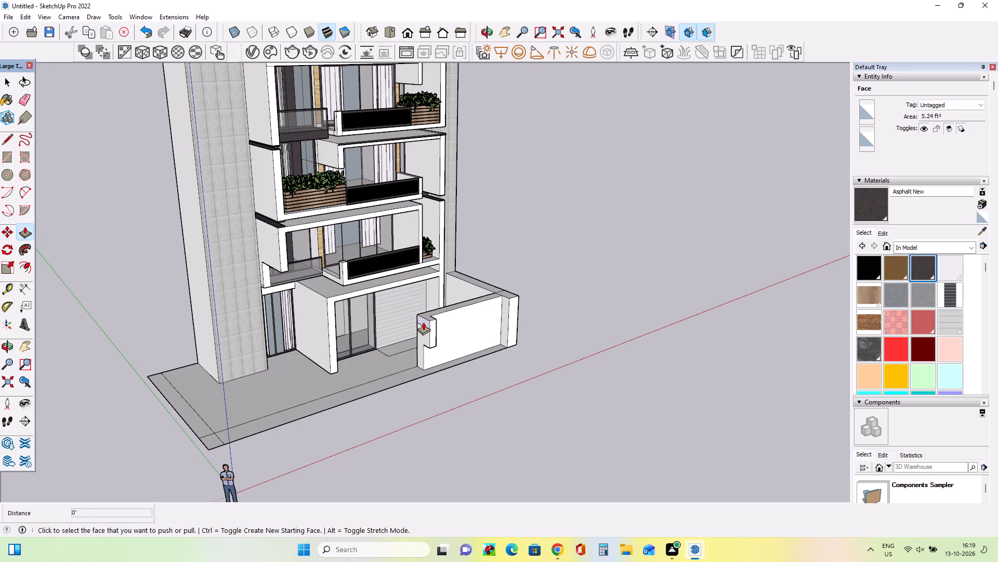
left_click(423, 322)
left_click(340, 349)
Examine the gate beam and front wall from several angles against the reference photo's entrance.
middle_click(457, 359)
middle_click_drag(455, 359, 298, 330)
middle_click_drag(298, 330, 313, 324)
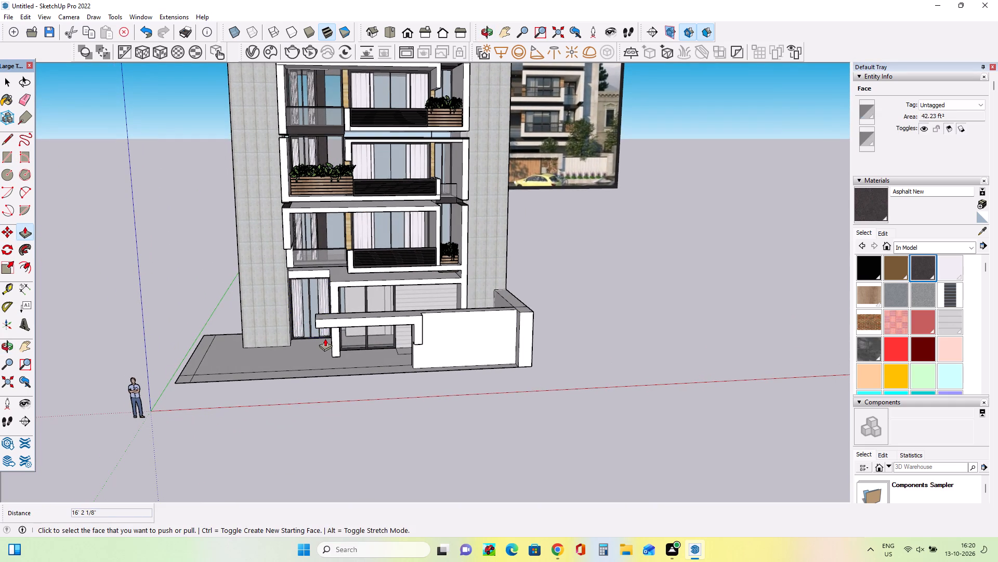
middle_click_drag(329, 346, 339, 347)
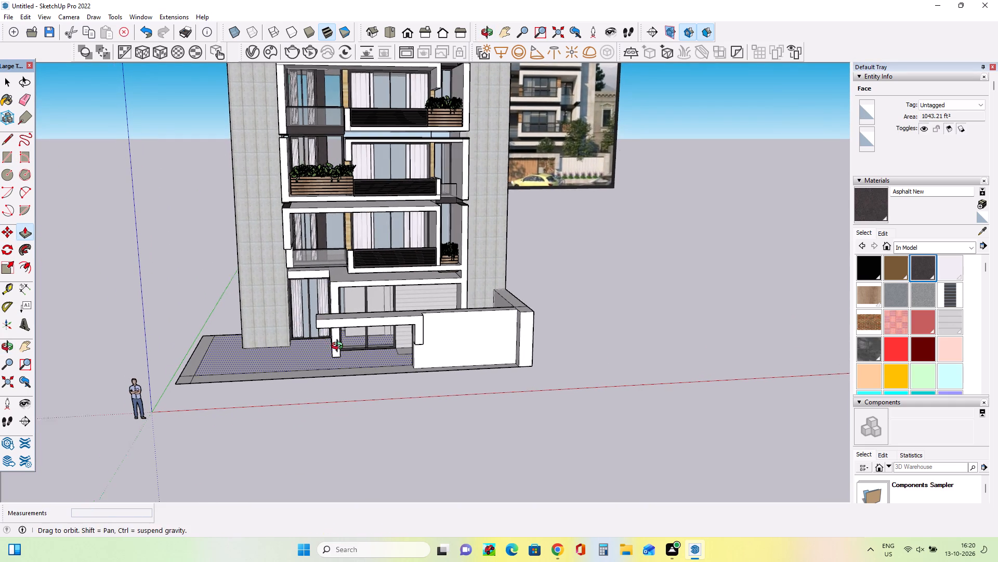
middle_click_drag(339, 347, 340, 346)
scroll(385, 353, "down", 3)
middle_click_drag(386, 353, 389, 360)
scroll(391, 359, "down", 5)
middle_click_drag(484, 364, 345, 360)
middle_click_drag(330, 359, 474, 333)
scroll(472, 333, "down", 1)
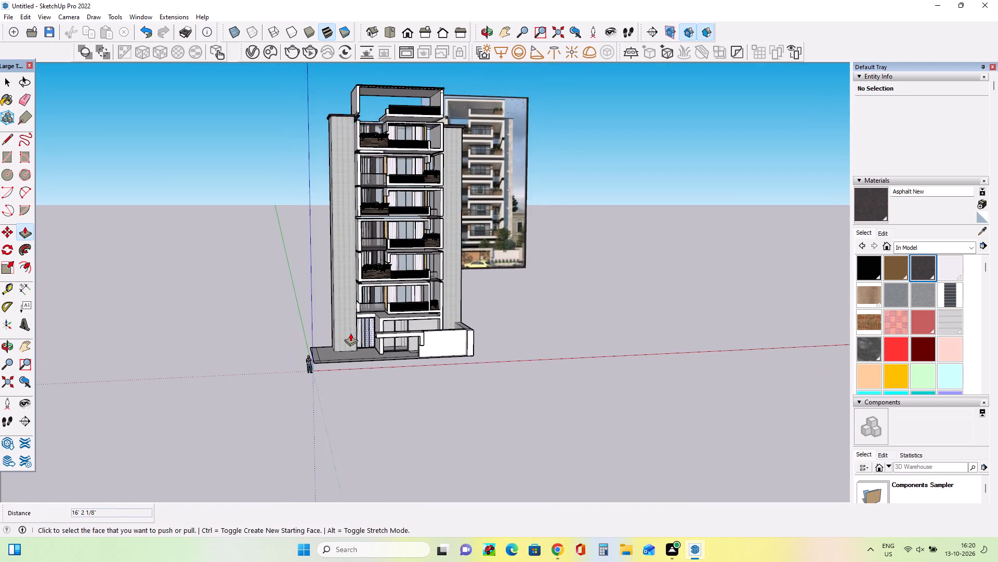
scroll(350, 334, "up", 6)
middle_click_drag(418, 349, 299, 352)
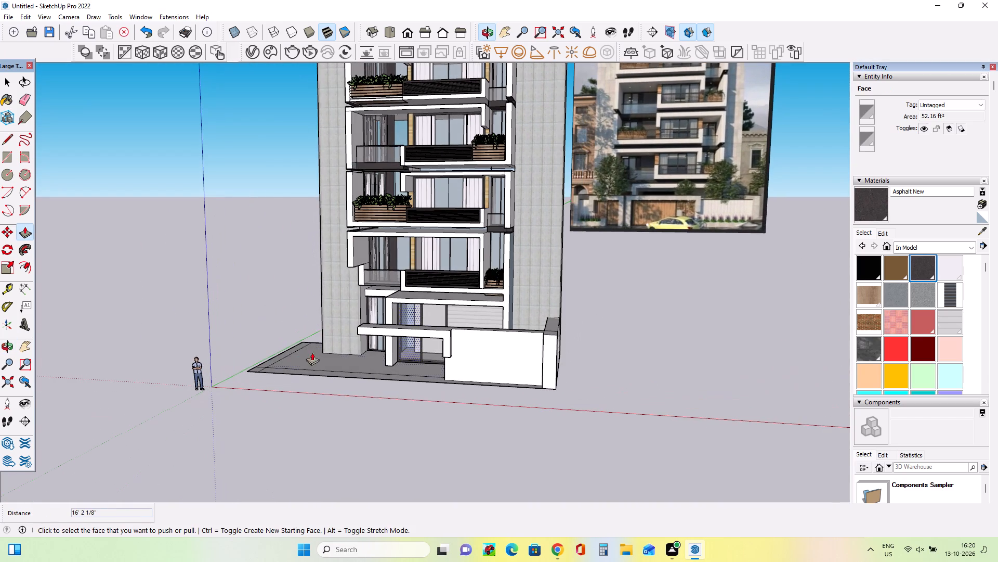
middle_click_drag(393, 353, 397, 353)
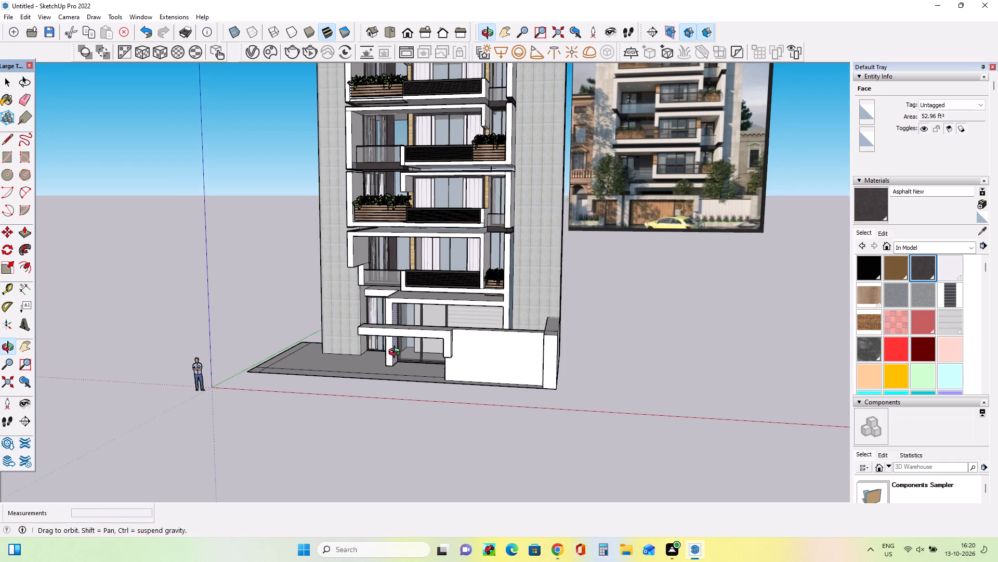
middle_click_drag(397, 353, 589, 338)
Draw a rectangle about 3' 7" by 1' 2" under the gate beam's free end and push/pull it down about 7' 11" as a post.
scroll(419, 333, "up", 2)
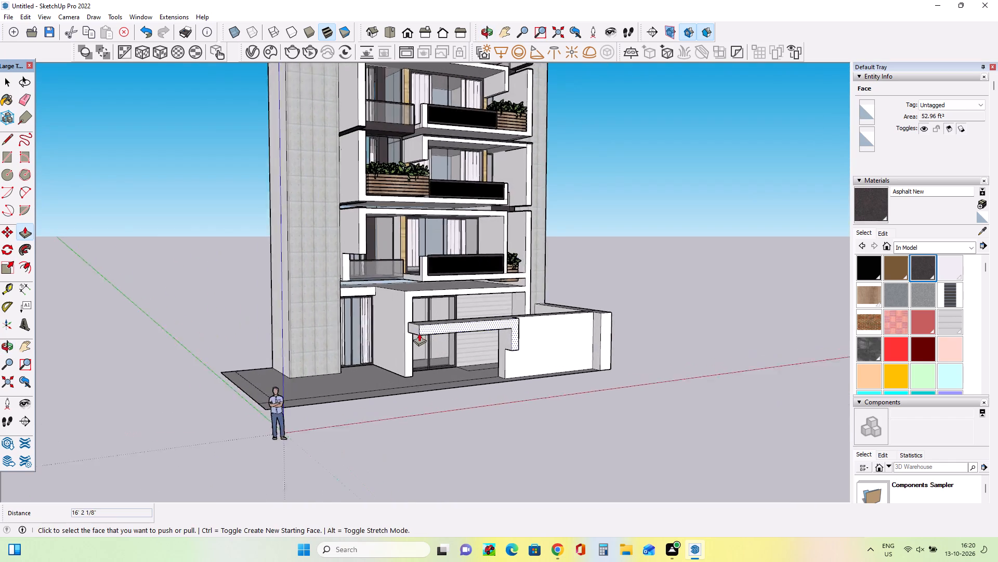
scroll(419, 333, "up", 2)
middle_click_drag(430, 348, 453, 262)
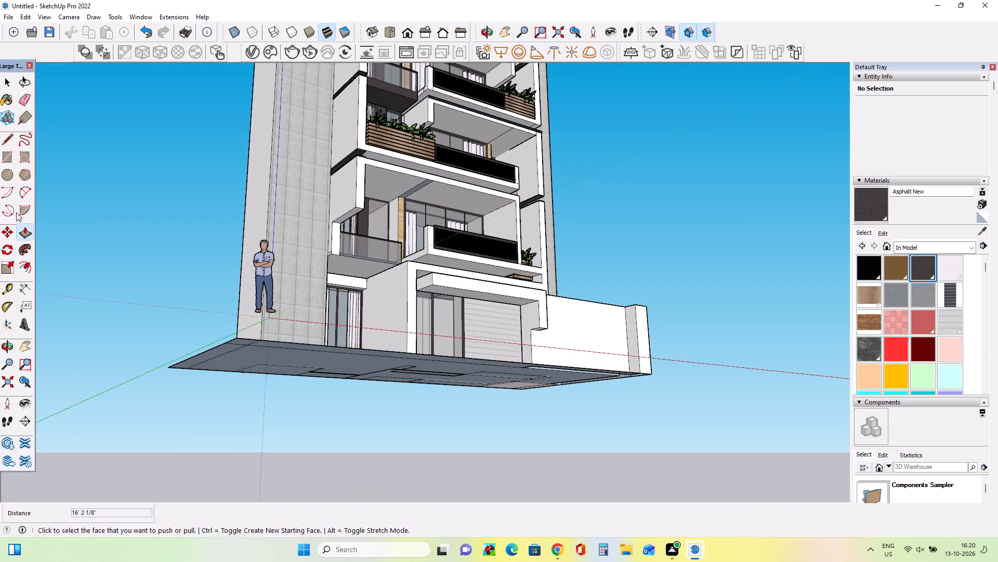
left_click(5, 162)
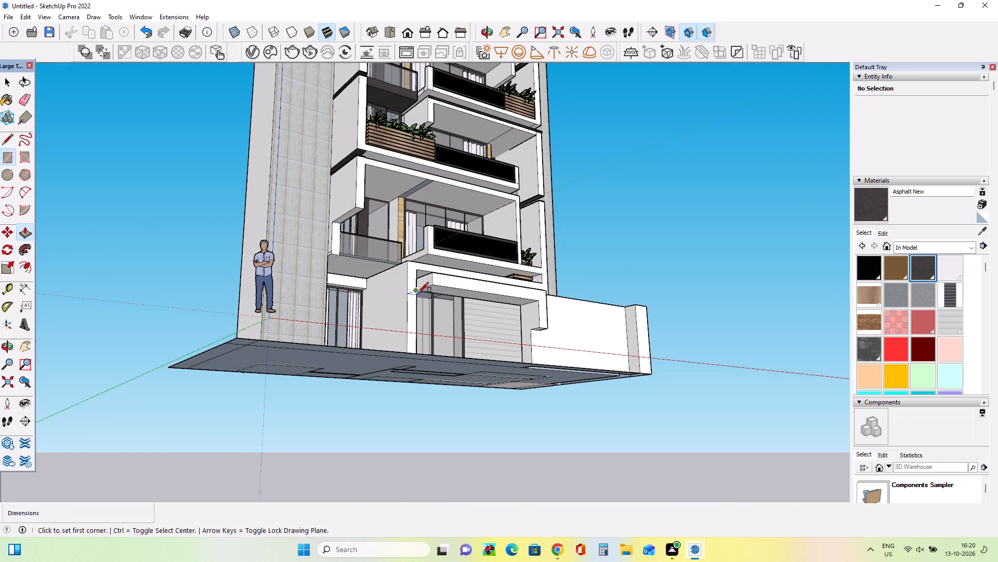
left_click(418, 292)
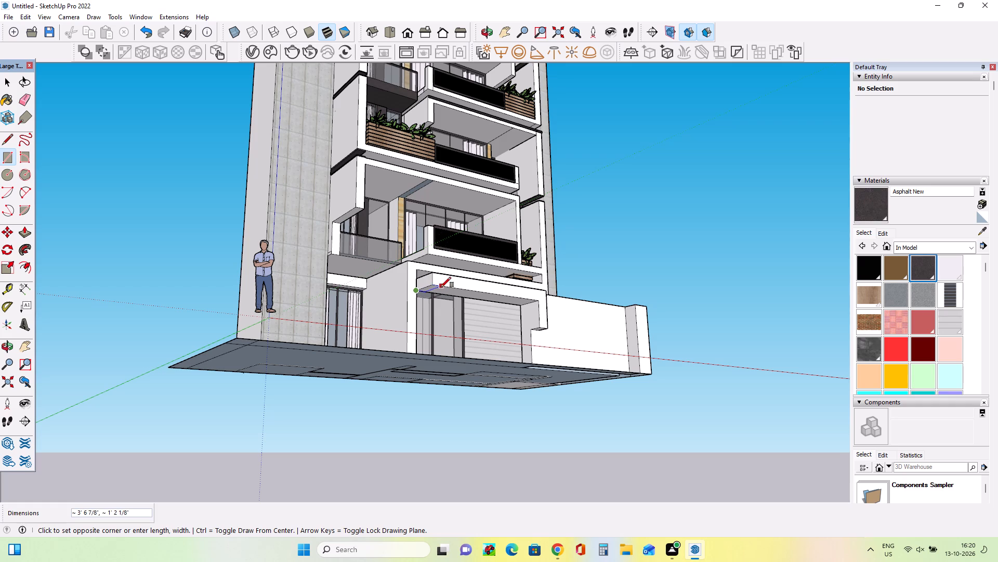
left_click(441, 287)
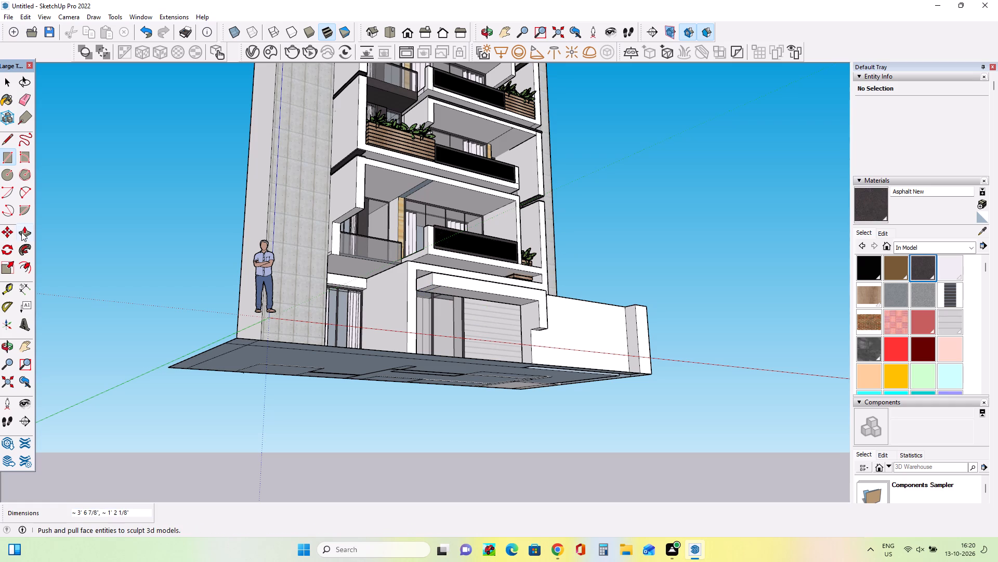
left_click(21, 232)
left_click(430, 287)
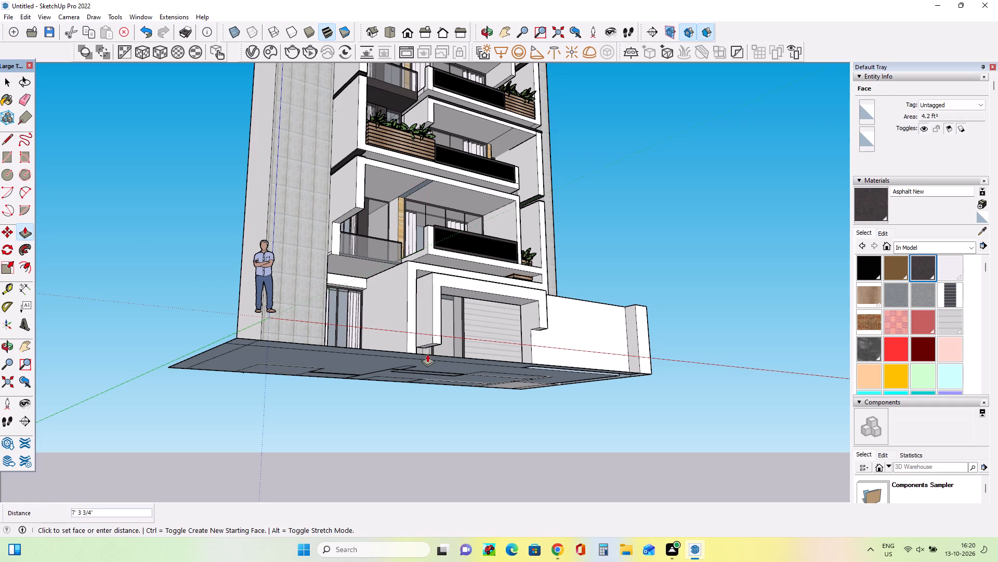
left_click(427, 354)
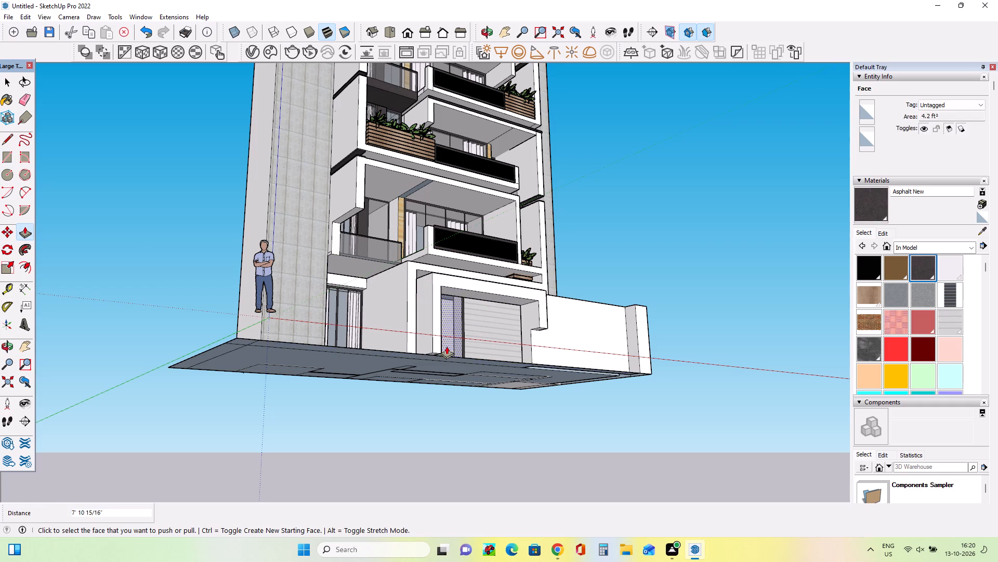
Push/pull the gate post's bottom face another 3 1/4" down to the paving level.
middle_click_drag(446, 349, 437, 362)
middle_click_drag(422, 379, 390, 424)
scroll(395, 416, "up", 12)
middle_click_drag(444, 404, 449, 351)
left_click(434, 289)
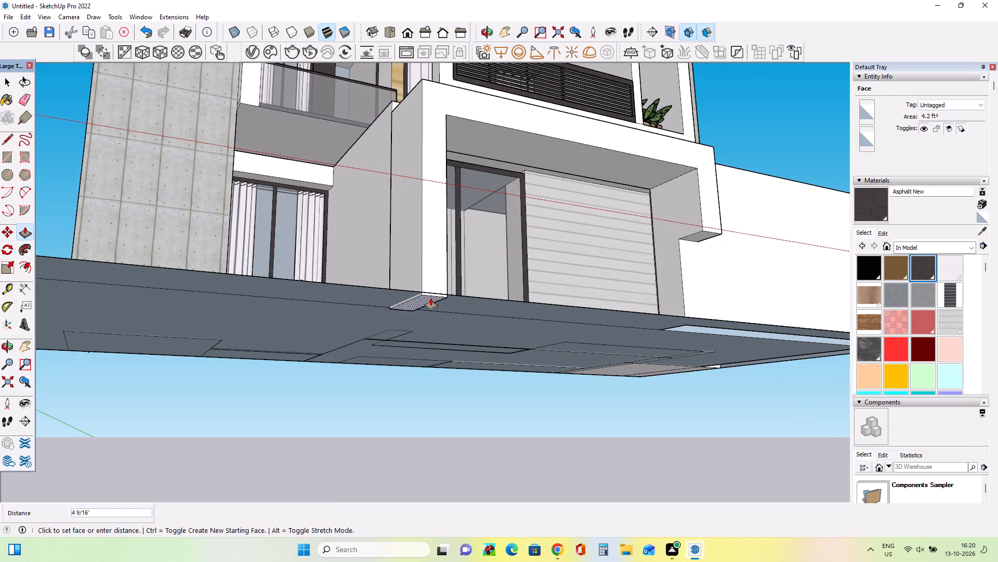
left_click(430, 295)
middle_click_drag(467, 334, 463, 363)
middle_click_drag(461, 375, 456, 423)
middle_click_drag(455, 426, 454, 430)
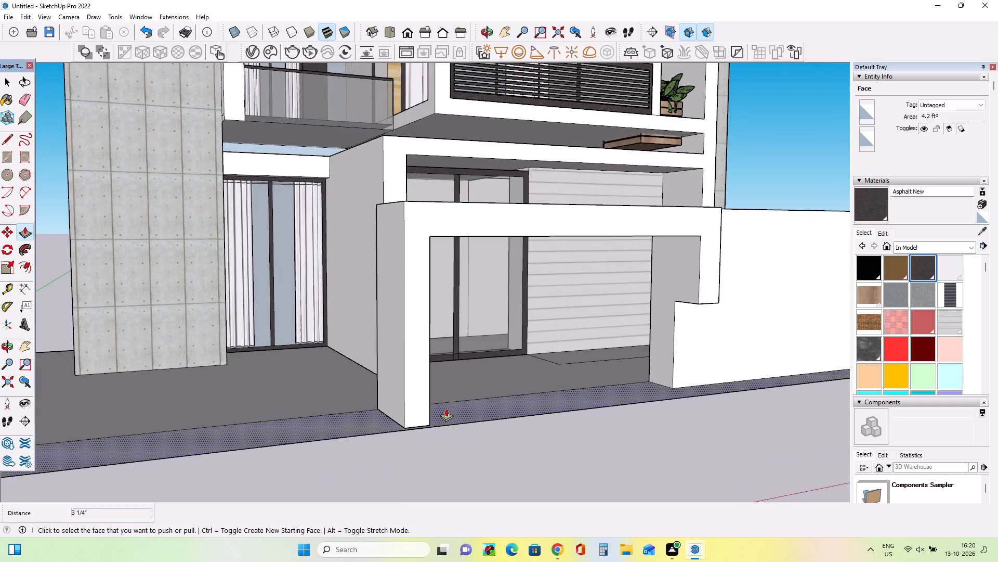
Examine the gate frame and front wall from several angles and compare them with the entrance in the reference photo.
scroll(446, 408, "down", 13)
middle_click_drag(551, 387, 385, 385)
middle_click(385, 385)
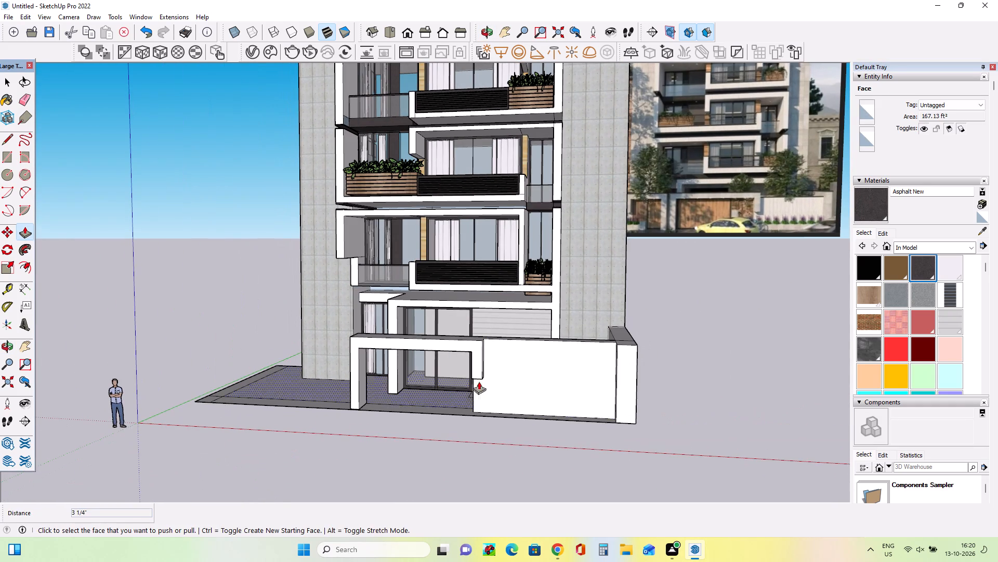
middle_click_drag(508, 375, 642, 371)
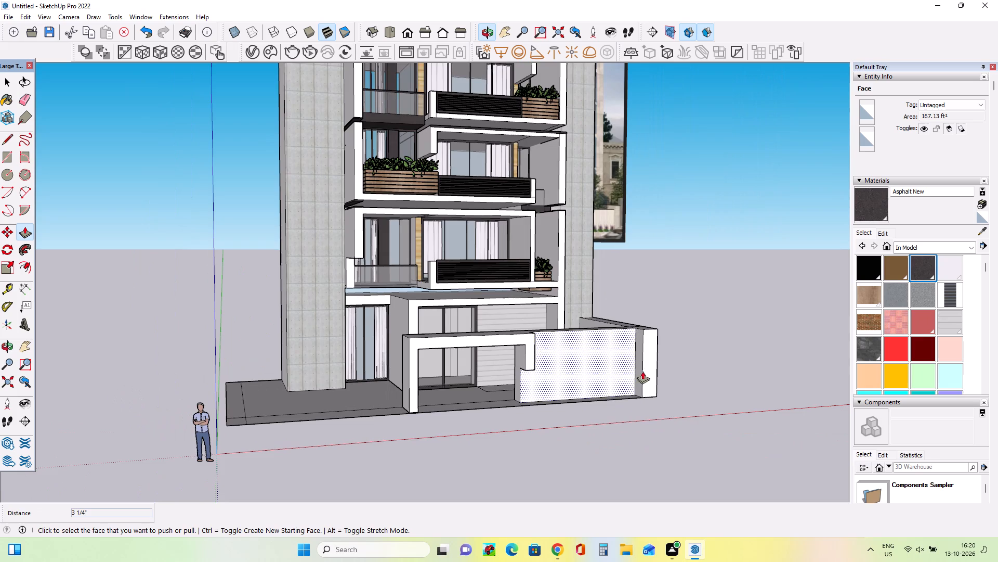
scroll(357, 378, "down", 4)
middle_click_drag(388, 426, 229, 407)
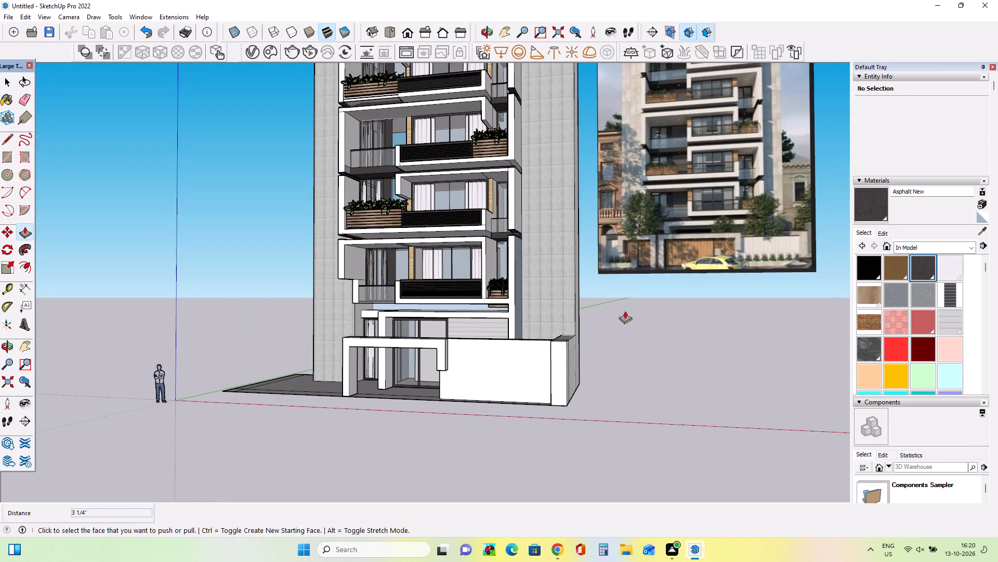
scroll(662, 261, "up", 15)
scroll(663, 264, "down", 3)
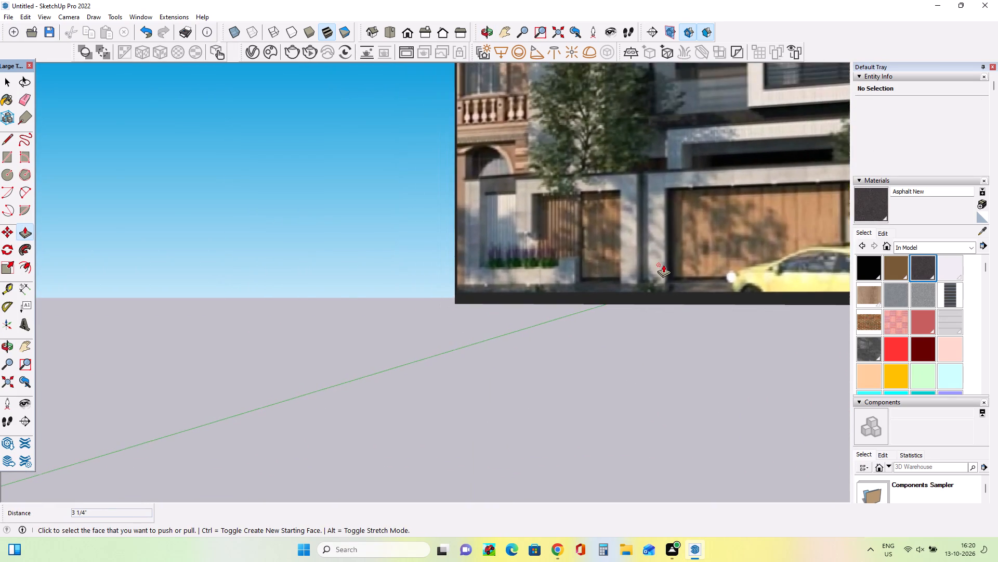
scroll(663, 264, "down", 18)
middle_click_drag(537, 317, 640, 395)
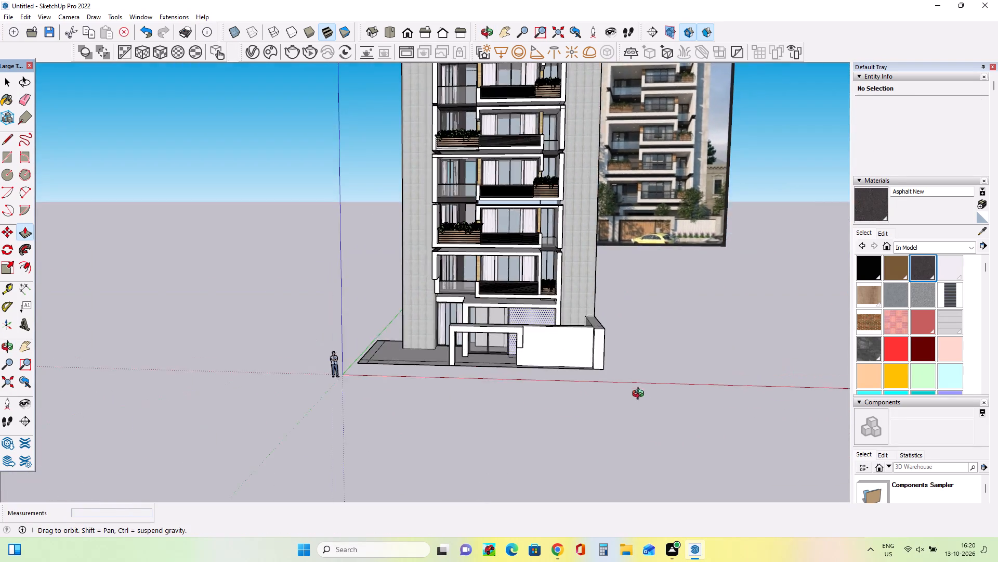
middle_click_drag(640, 395, 726, 420)
middle_click(733, 420)
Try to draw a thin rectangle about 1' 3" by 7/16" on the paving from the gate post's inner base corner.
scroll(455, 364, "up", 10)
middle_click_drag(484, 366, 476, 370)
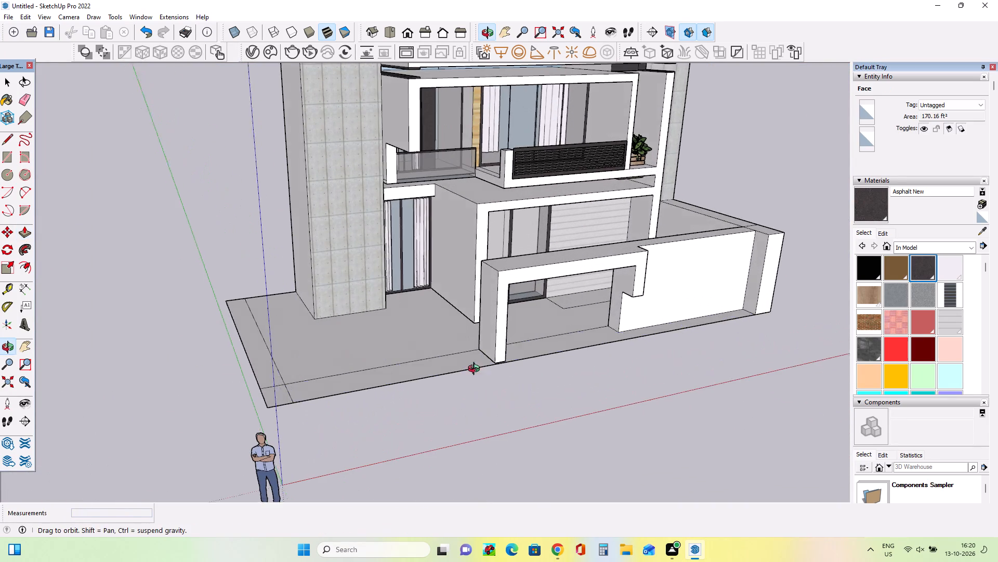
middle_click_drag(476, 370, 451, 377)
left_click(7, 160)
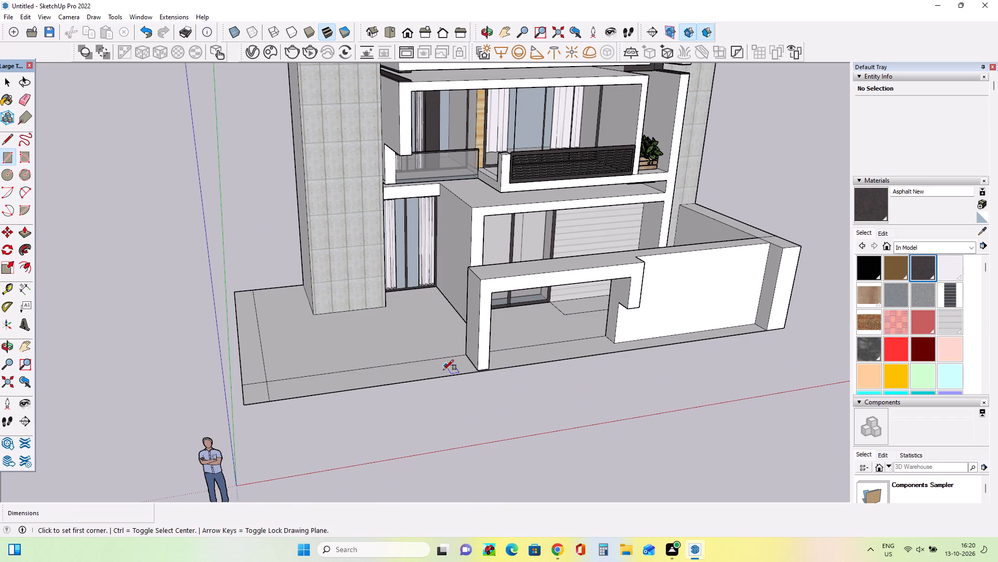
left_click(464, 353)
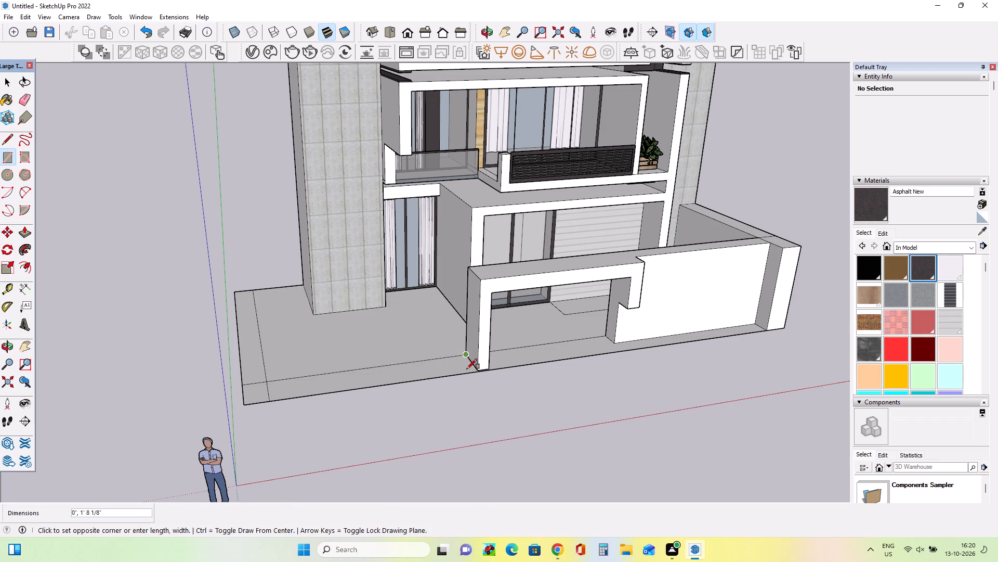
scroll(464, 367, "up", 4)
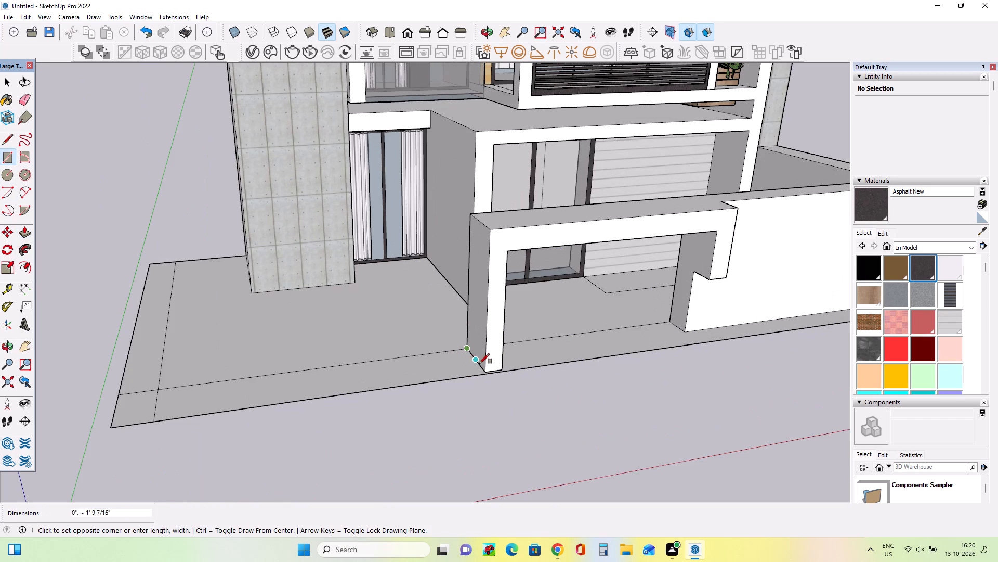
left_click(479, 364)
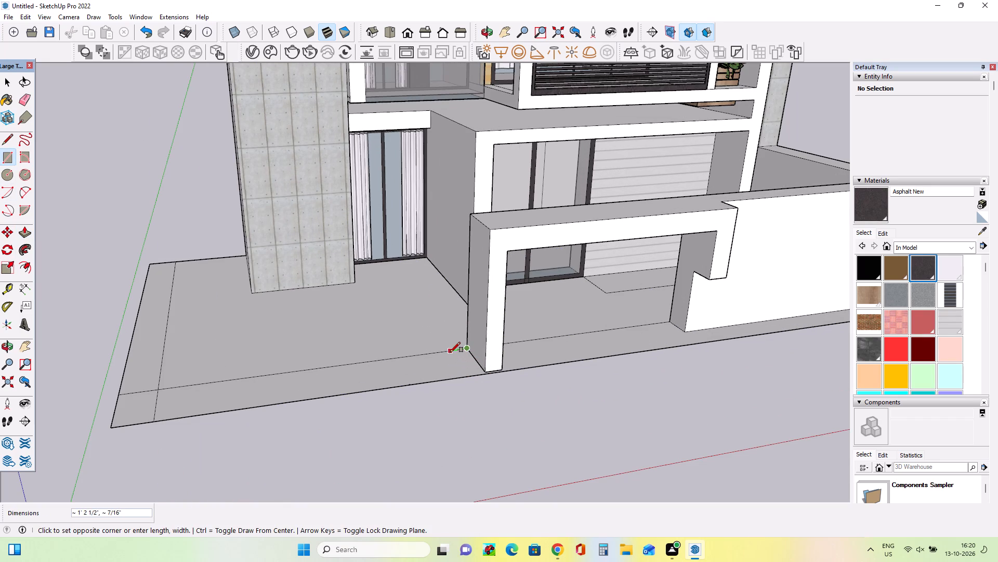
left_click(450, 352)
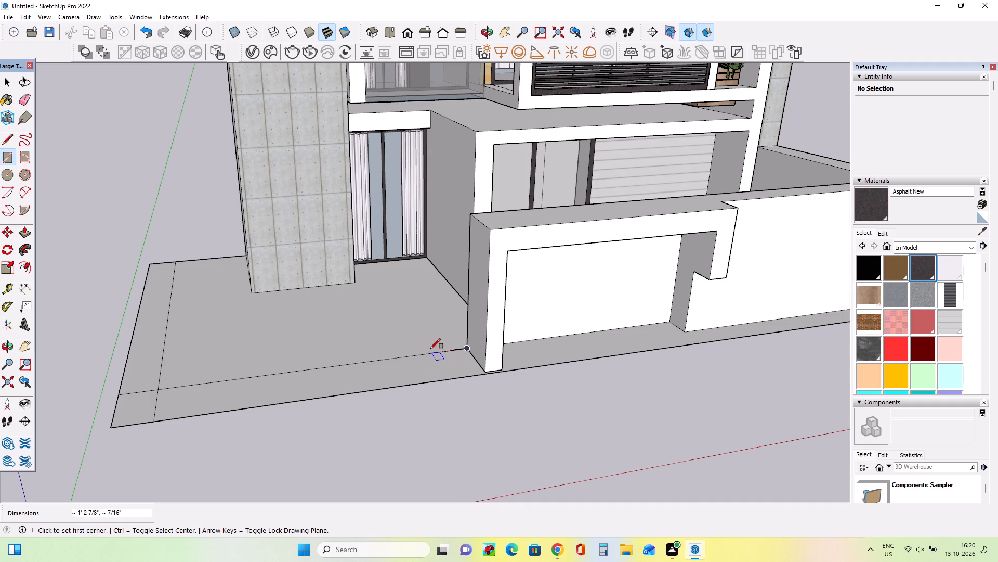
Delete the unwanted face filling the gate opening.
left_click(1, 80)
left_click(54, 97)
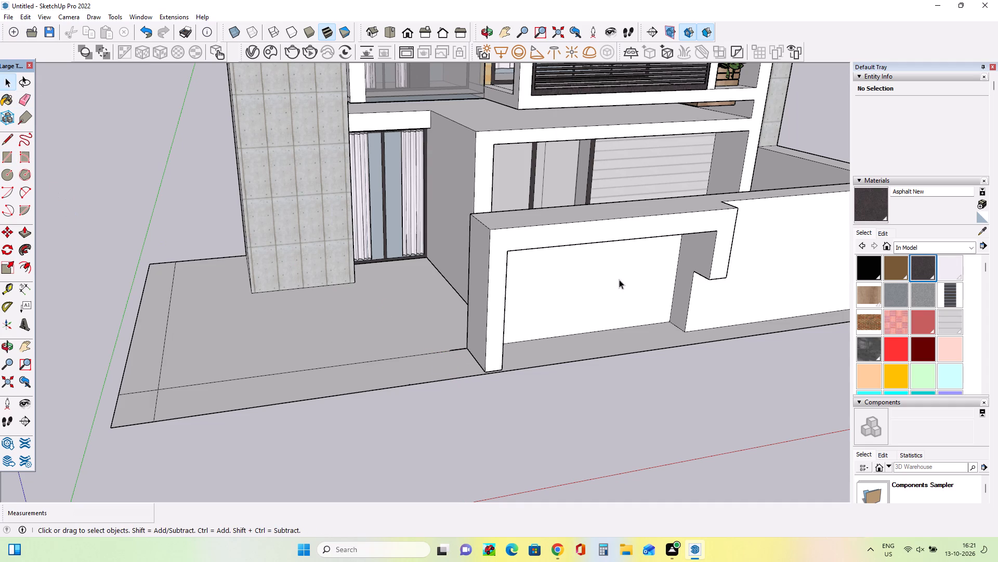
left_click(624, 297)
key("Delete")
Erase the stray edge on the paving beside the gate post's inner base corner.
middle_click(601, 380)
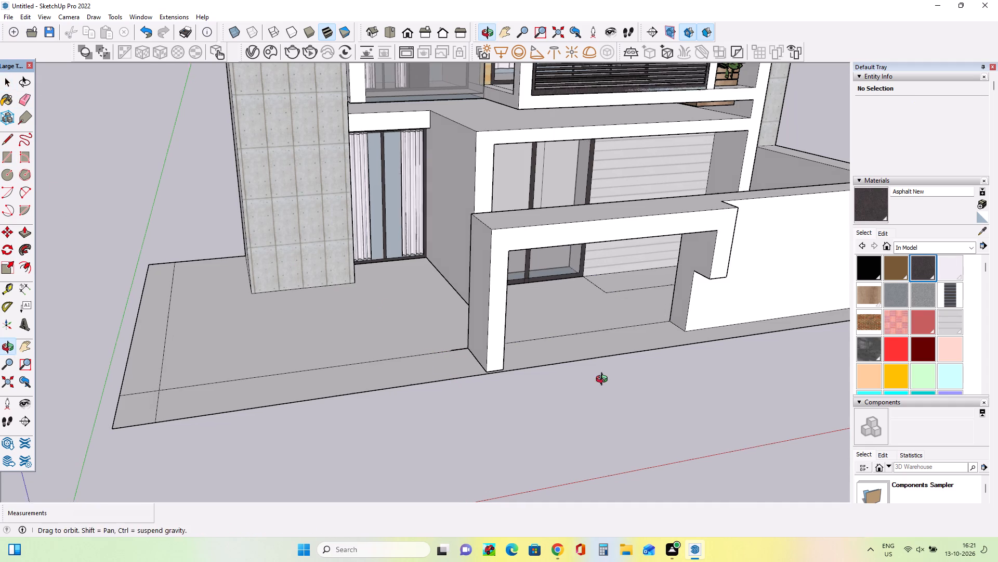
middle_click(607, 380)
middle_click(607, 380)
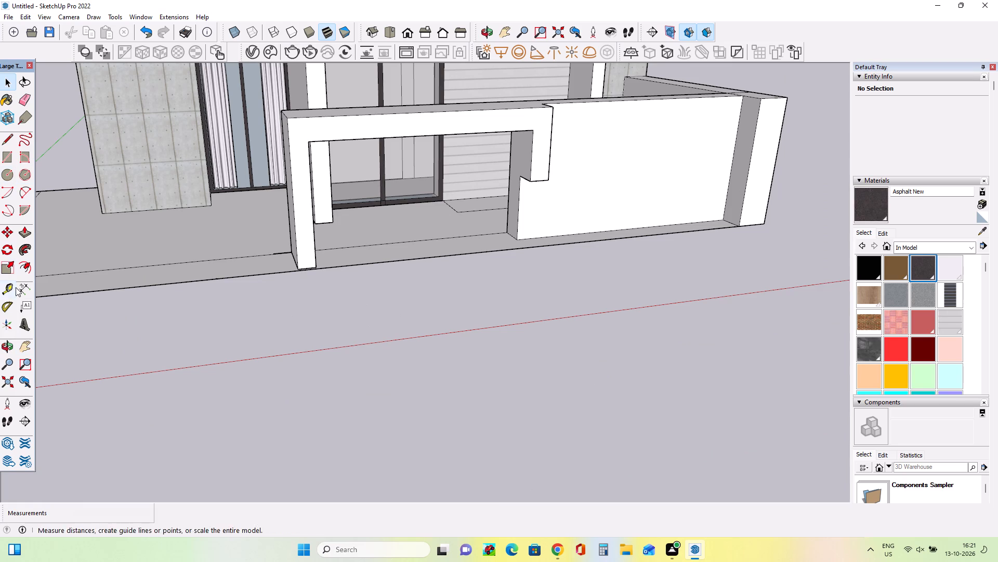
left_click(28, 349)
left_click_drag(350, 262, 471, 425)
scroll(392, 439, "up", 7)
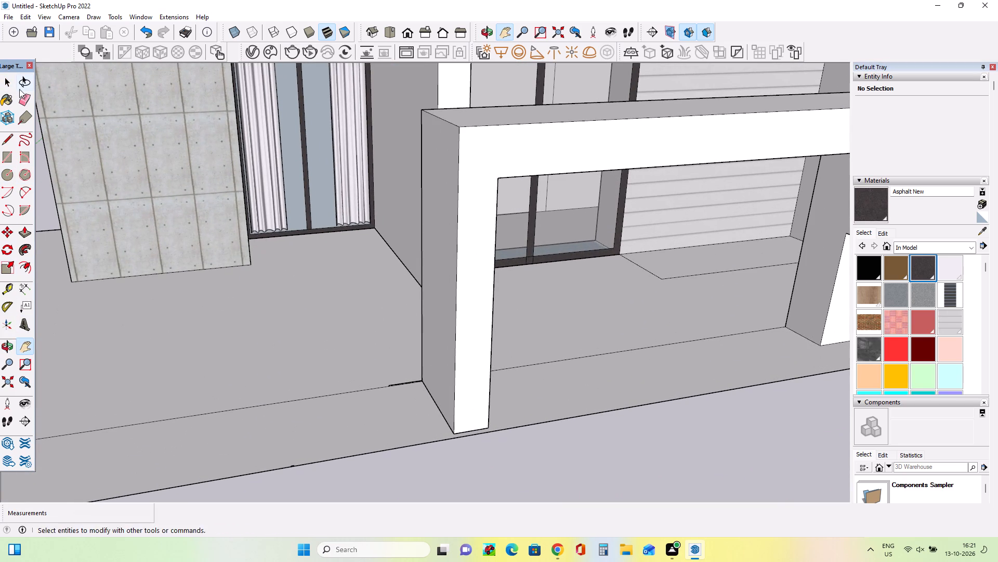
left_click(23, 98)
scroll(405, 374, "up", 1)
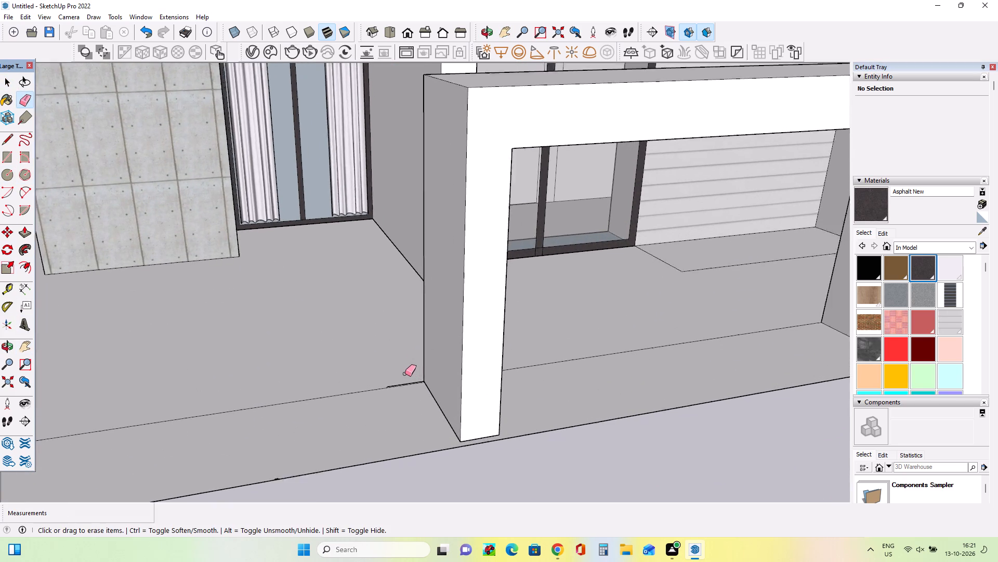
scroll(405, 374, "up", 7)
left_click(409, 388)
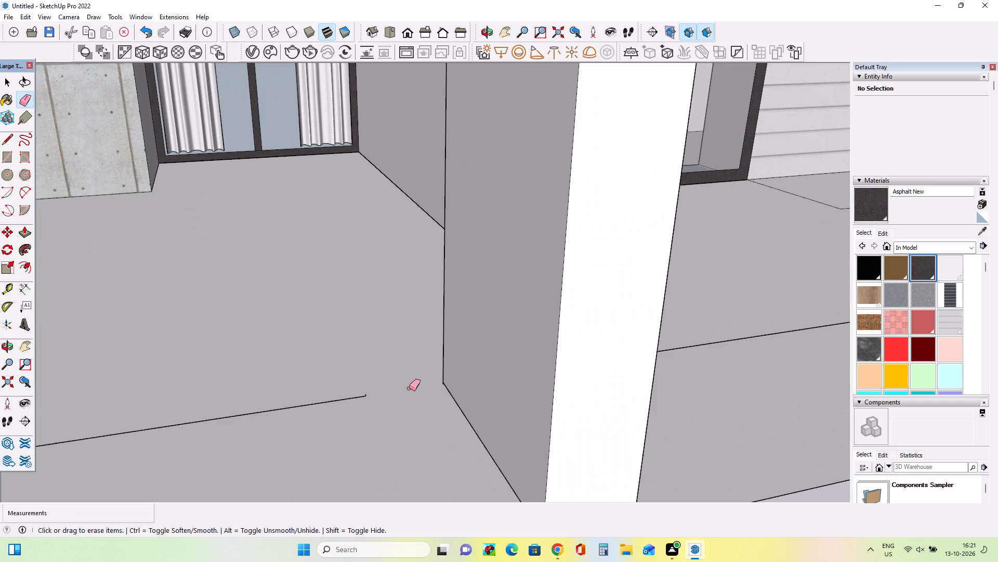
Draw a line from the broken end of the paving border line to the gate post's inner base corner.
scroll(405, 398, "down", 2)
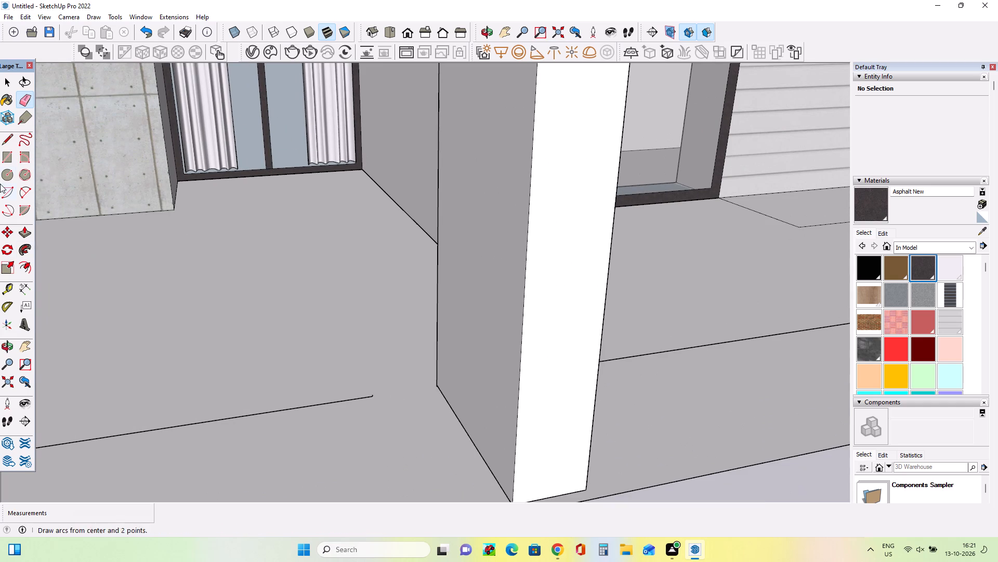
left_click(5, 132)
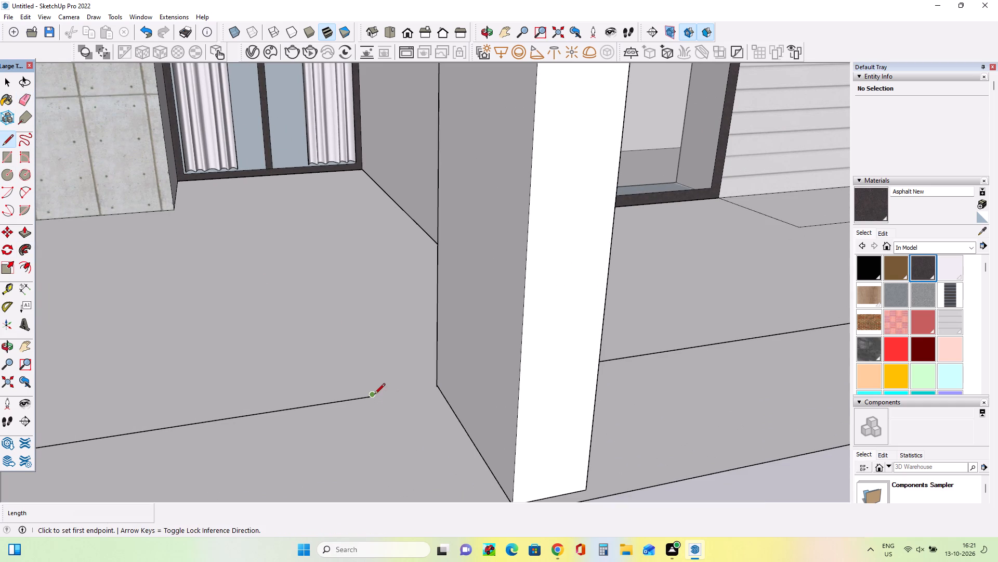
left_click(371, 395)
left_click(435, 388)
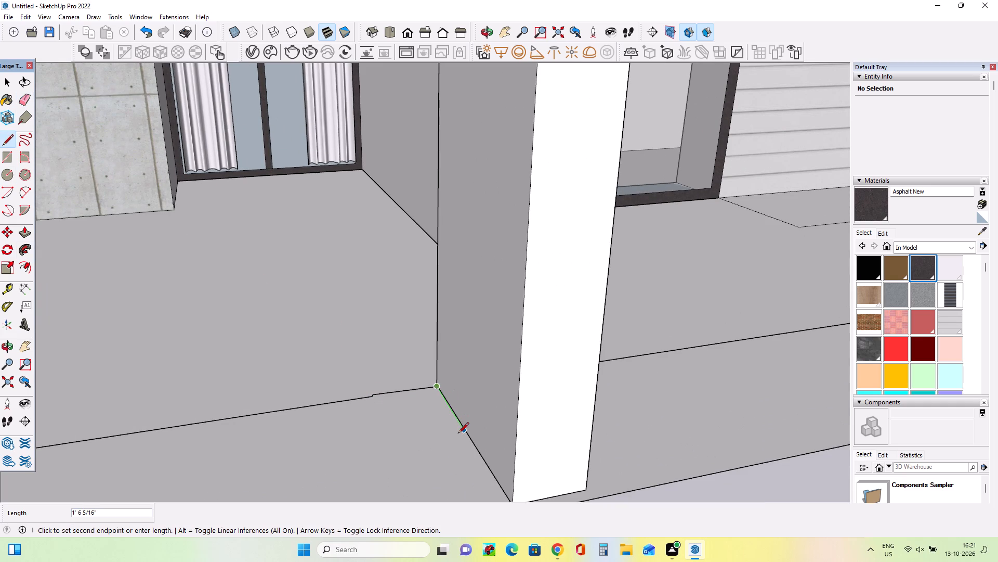
middle_click(458, 434)
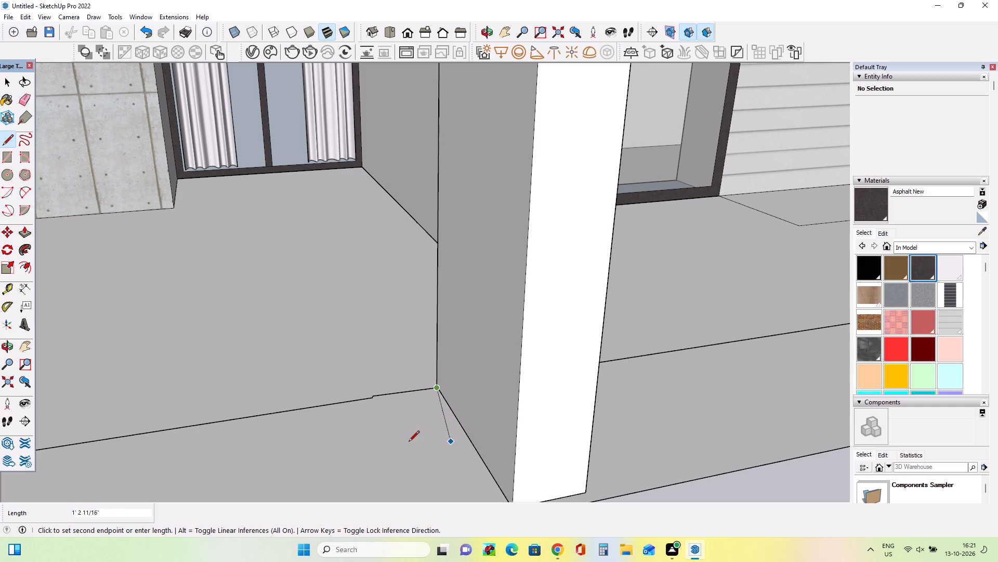
key("Escape")
Draw a second line about 1' 3" from the lower end of the border line's stub to the post's inner base corner.
scroll(345, 410, "down", 4)
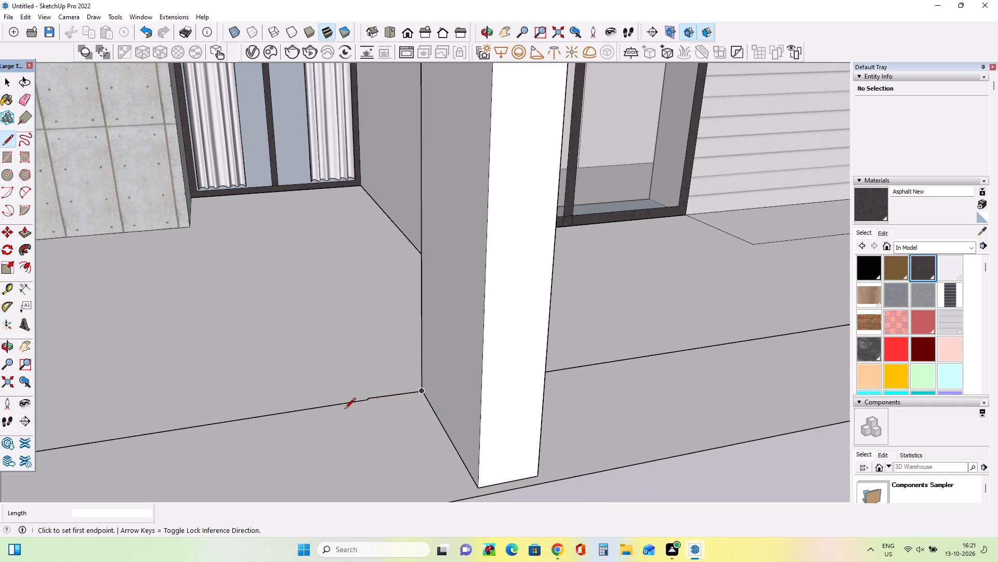
scroll(345, 410, "down", 3)
middle_click(386, 486)
scroll(389, 488, "down", 1)
scroll(359, 424, "up", 2)
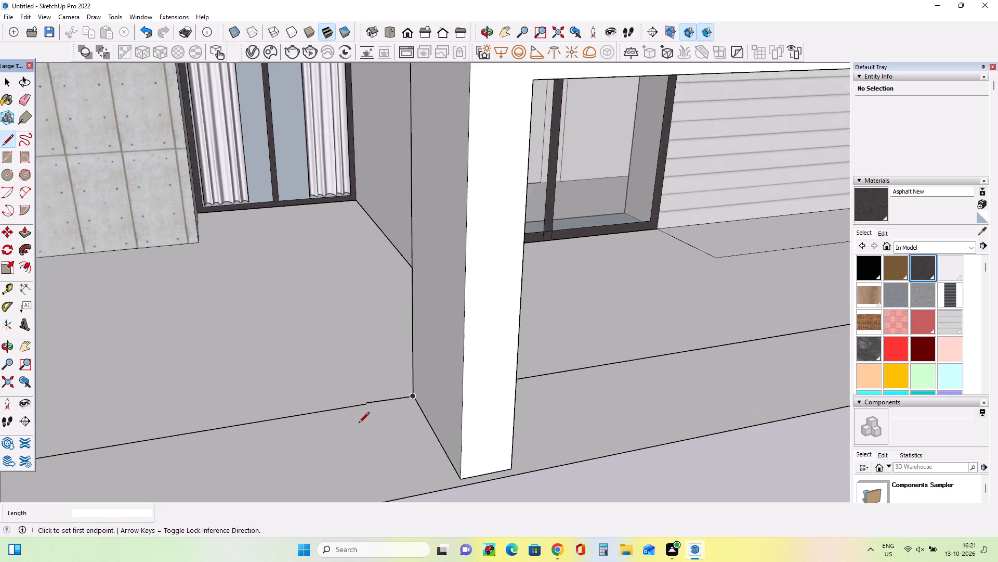
scroll(359, 424, "up", 11)
left_click(375, 382)
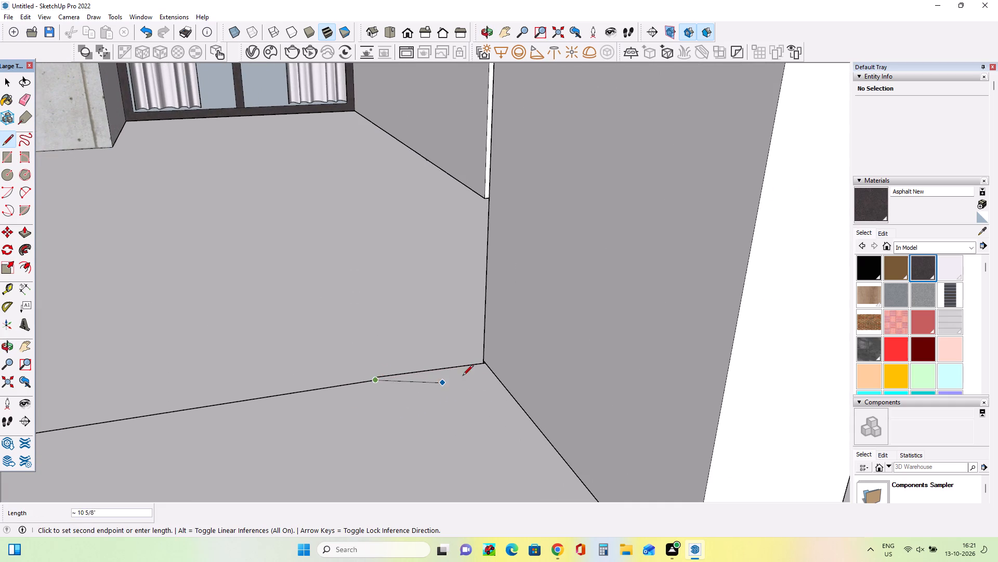
left_click(483, 364)
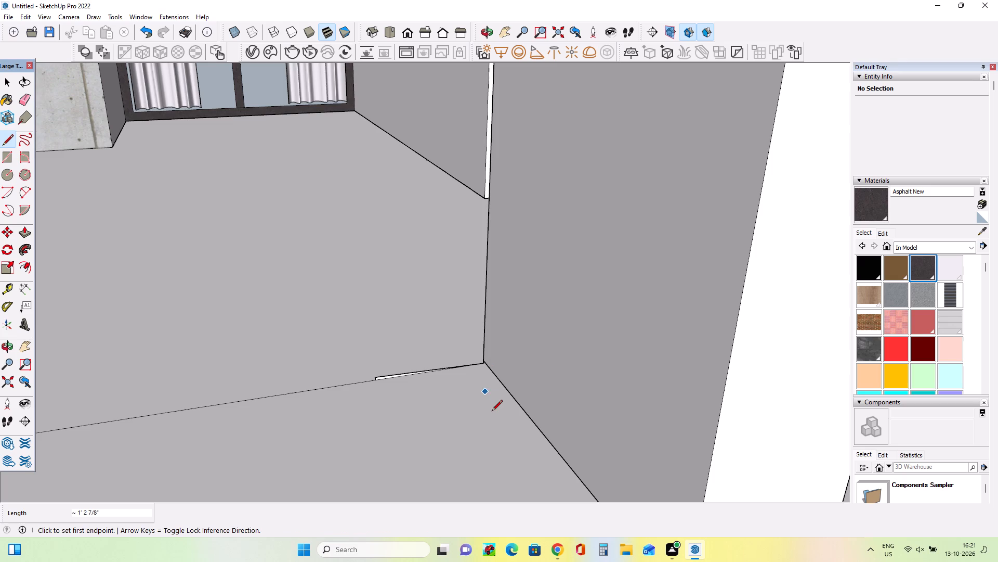
Erase the leftover edge along the paving border line beside the gate post's inner base corner.
middle_click(493, 415)
left_click(20, 98)
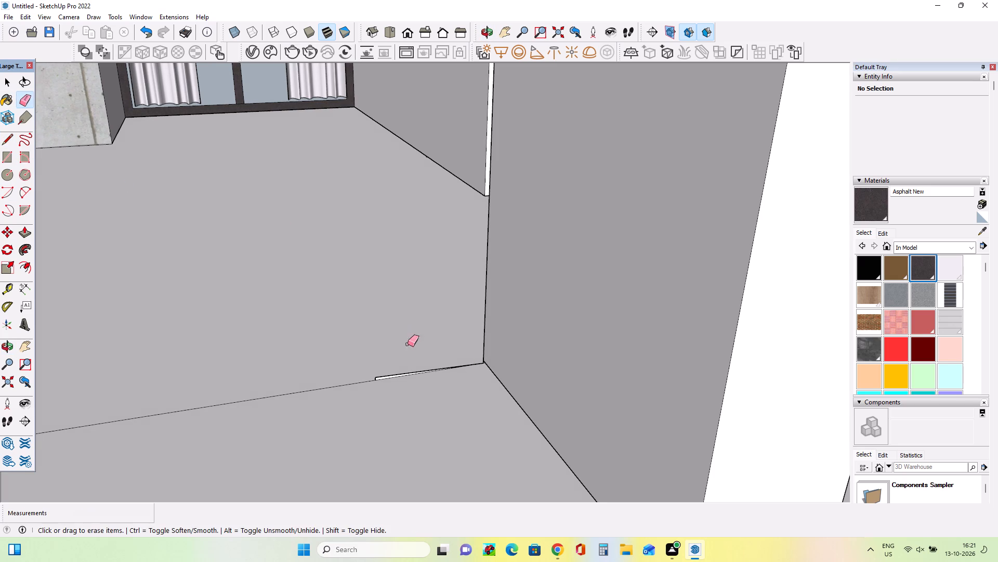
scroll(393, 364, "up", 7)
left_click(368, 387)
left_click(370, 384)
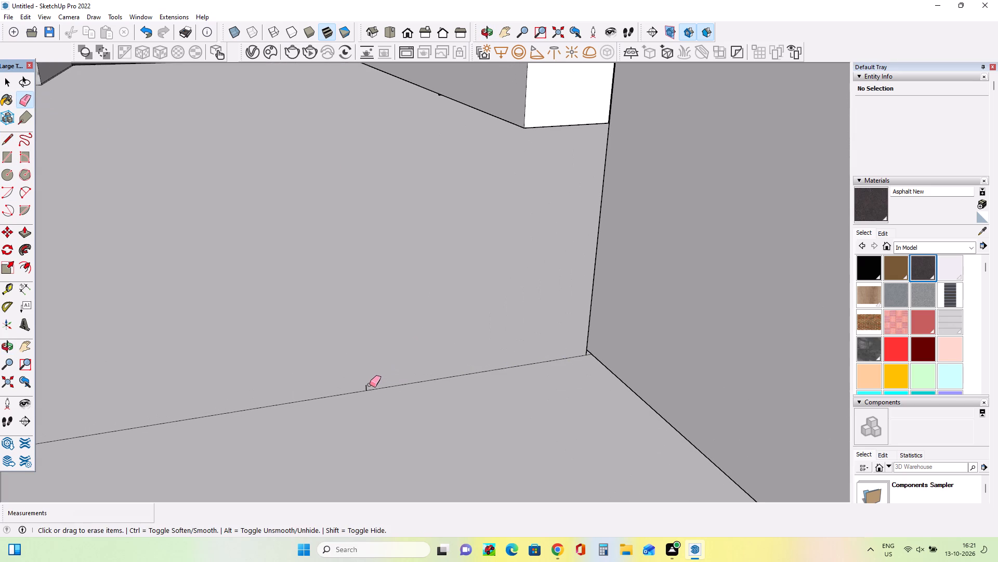
left_click(366, 385)
Draw a rectangle about 2' 11" by 1' 3" on the paving border, starting from the gate post's inner base corner.
scroll(378, 363, "down", 9)
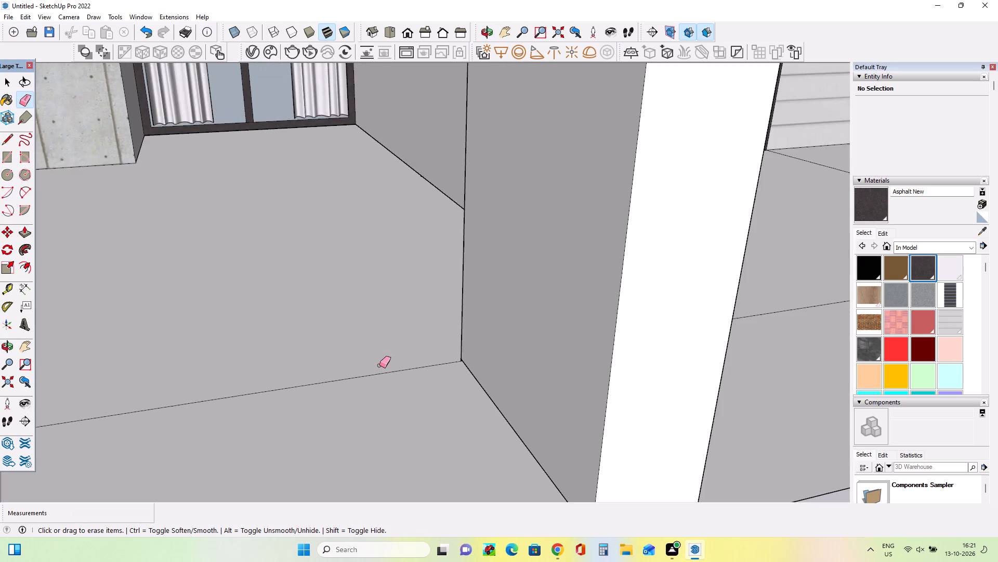
scroll(379, 365, "down", 13)
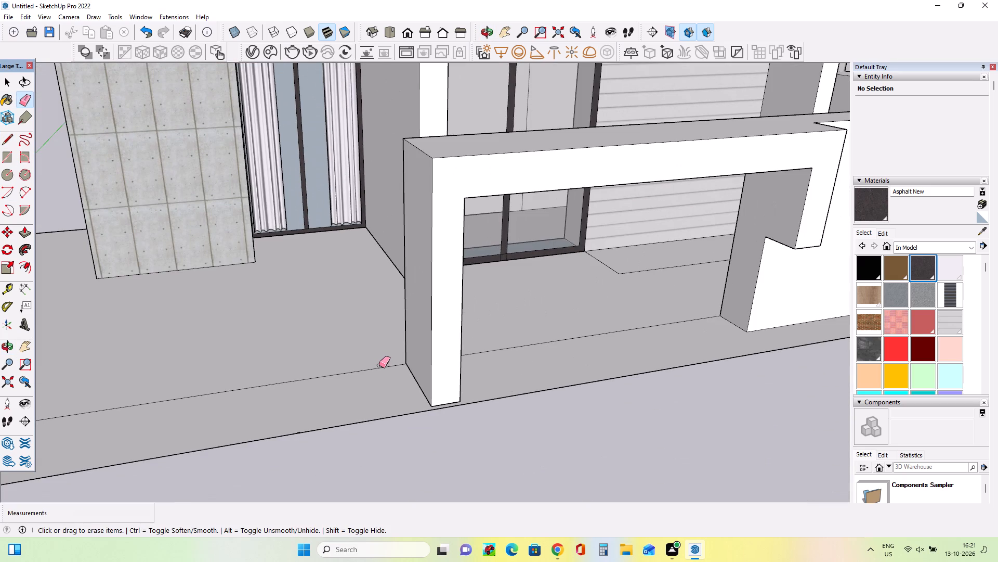
scroll(379, 388, "down", 1)
middle_click_drag(380, 388, 384, 395)
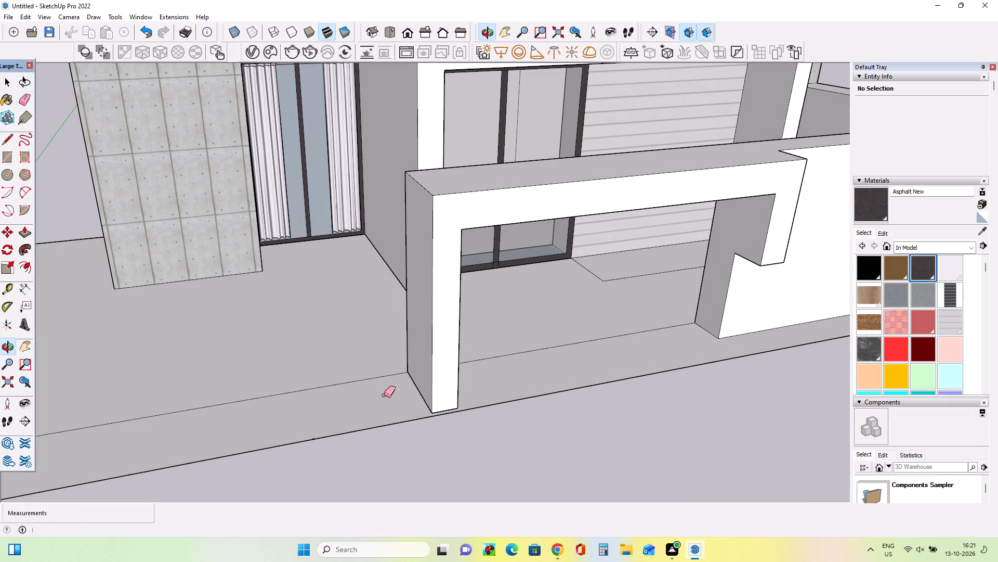
left_click(14, 156)
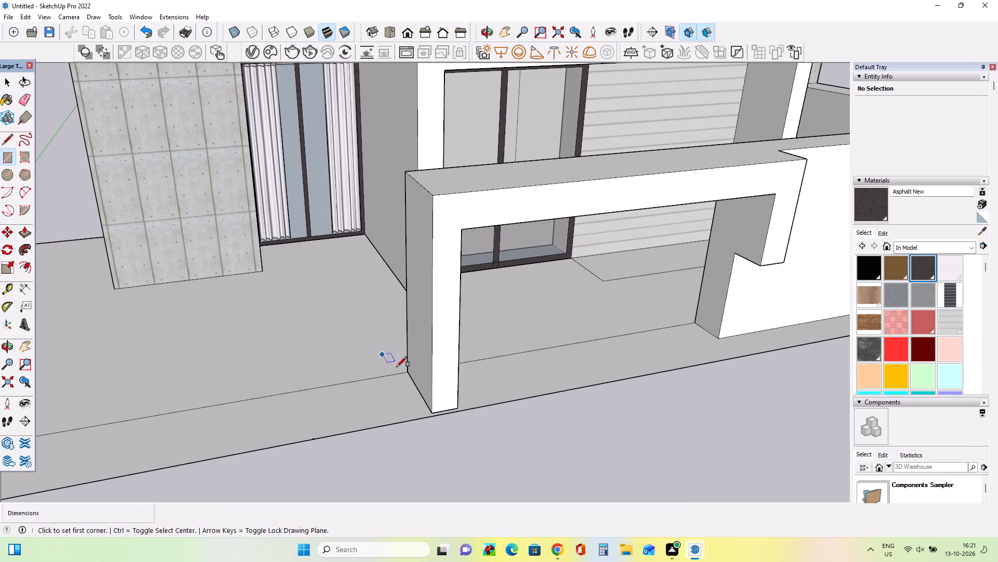
left_click(404, 373)
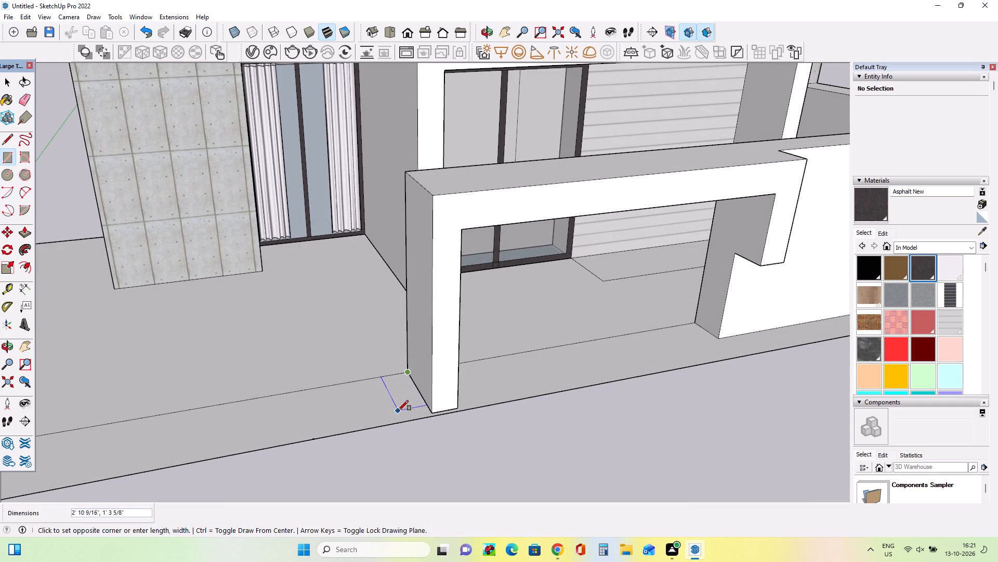
left_click(400, 411)
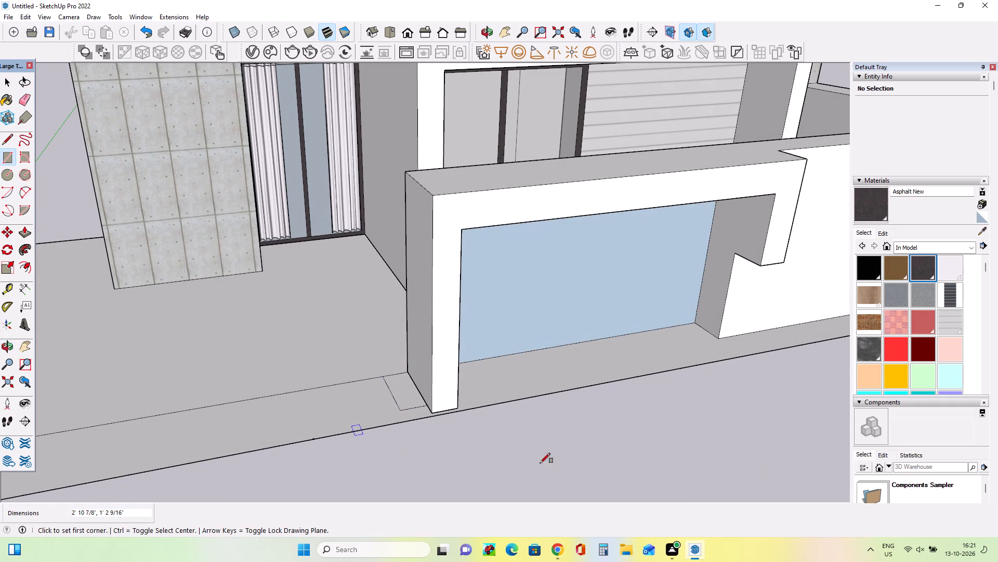
Delete the unwanted face filling the gate opening.
left_click(2, 81)
left_click(558, 285)
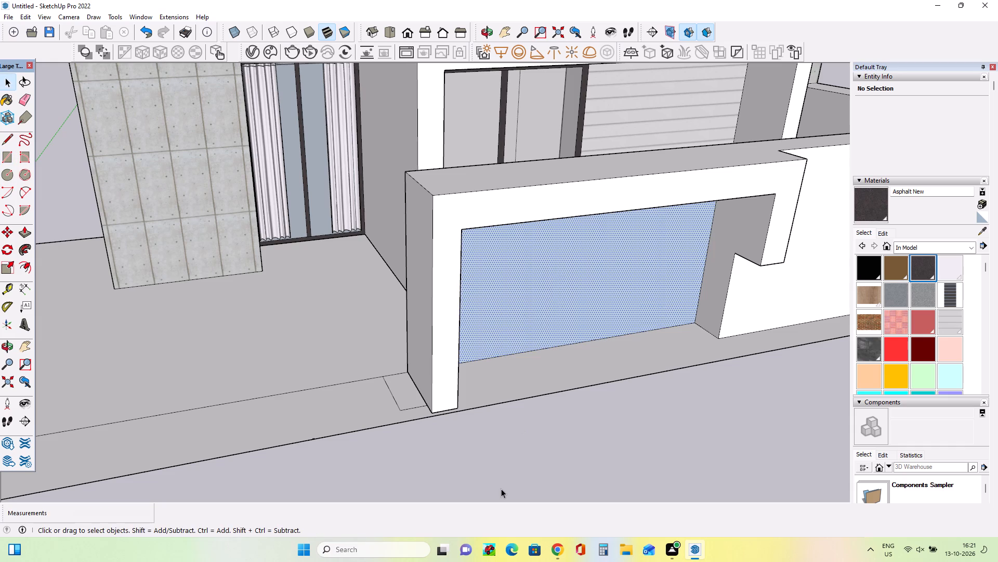
key("Delete")
Push/Pull the small paving rectangle up about 9' 8", level with the top of the gate frame.
middle_click_drag(502, 497, 492, 488)
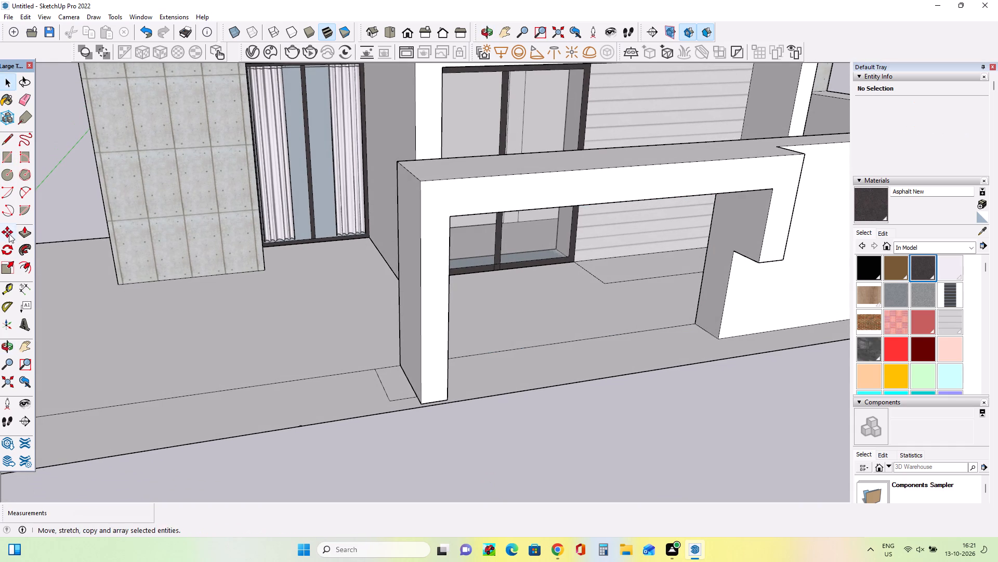
left_click(18, 234)
left_click(388, 376)
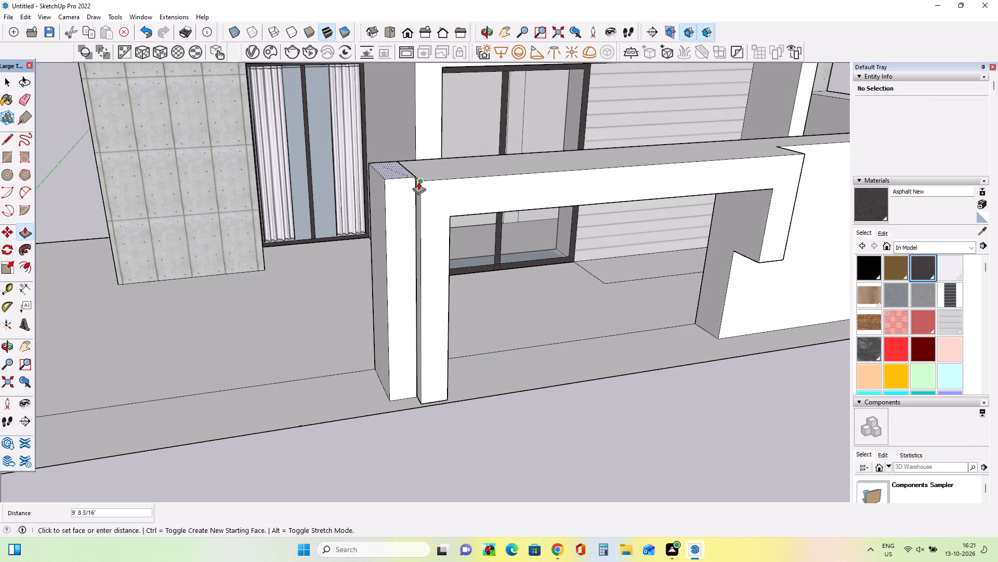
left_click(422, 173)
Draw a rectangle about 3' 9" by 1' 1" on the paving border, from the new post's inner base corner to the plot edge.
middle_click_drag(452, 361, 455, 373)
middle_click(455, 373)
scroll(396, 410, "down", 3)
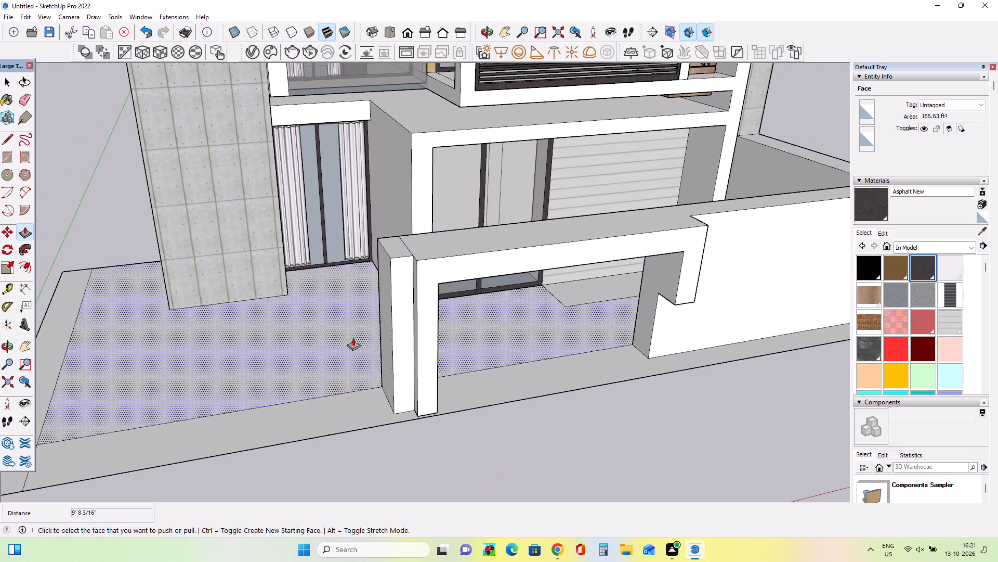
left_click(15, 157)
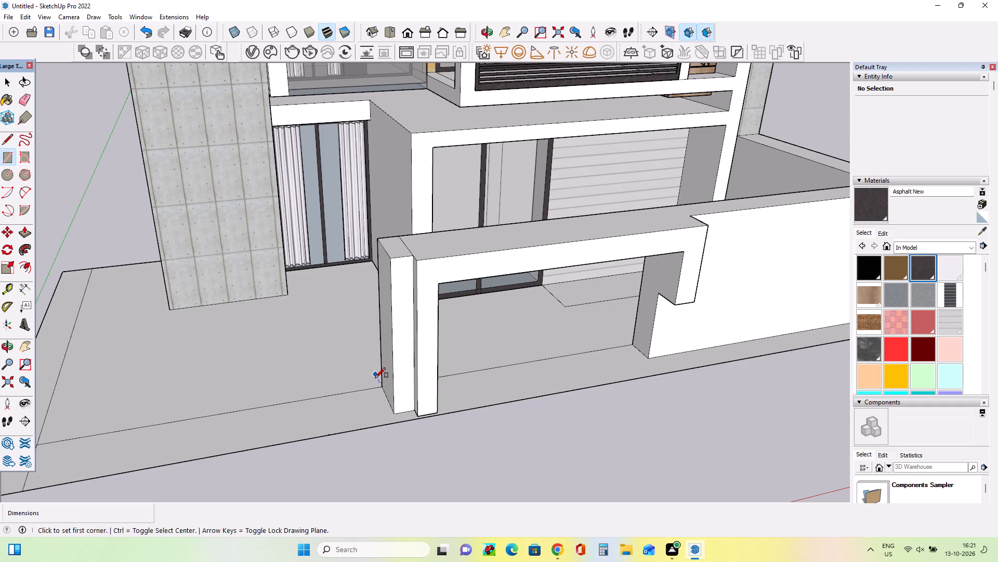
left_click(382, 390)
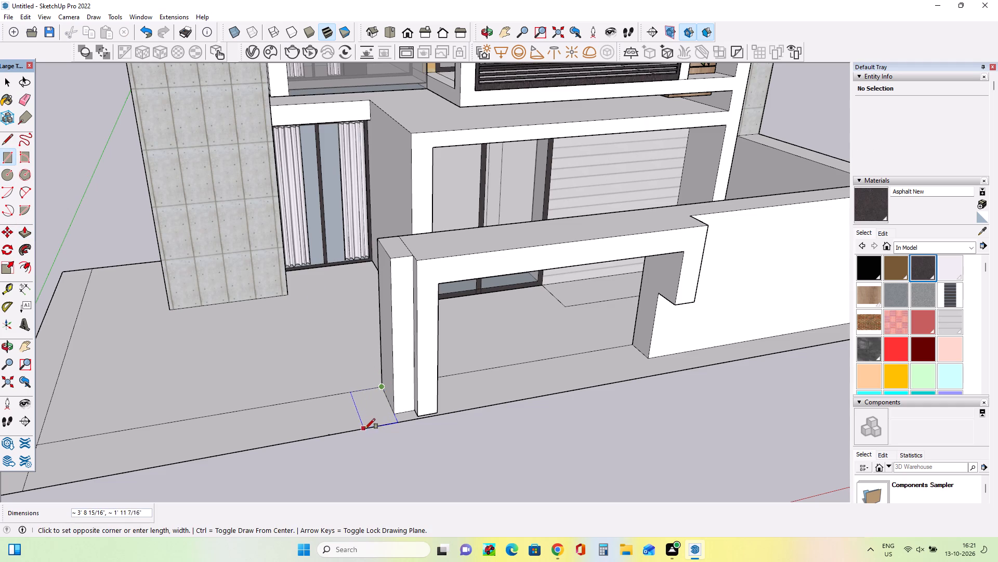
left_click(380, 427)
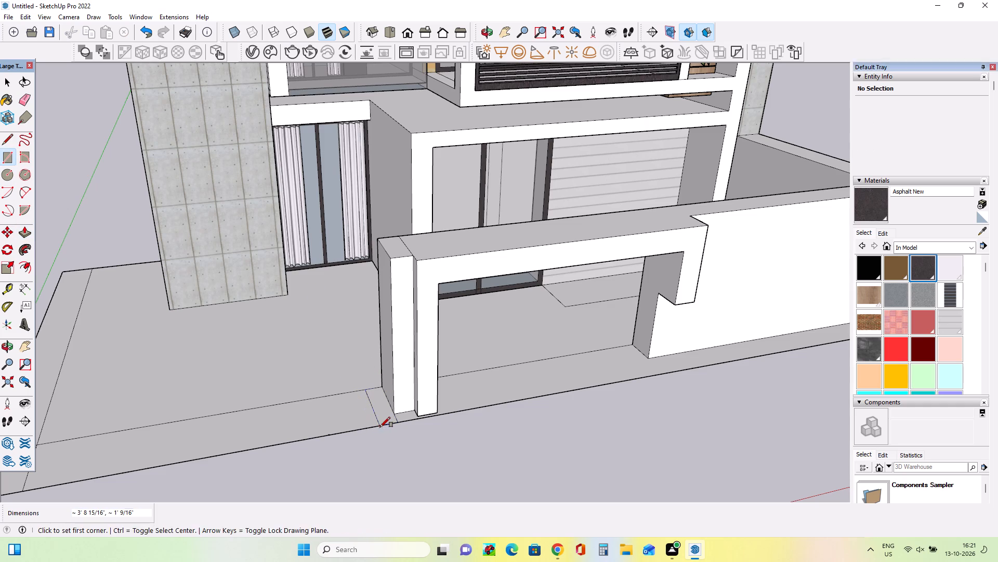
Push/Pull the new rectangle up about 9' 8" to form a second post level with the gate frame.
left_click(29, 234)
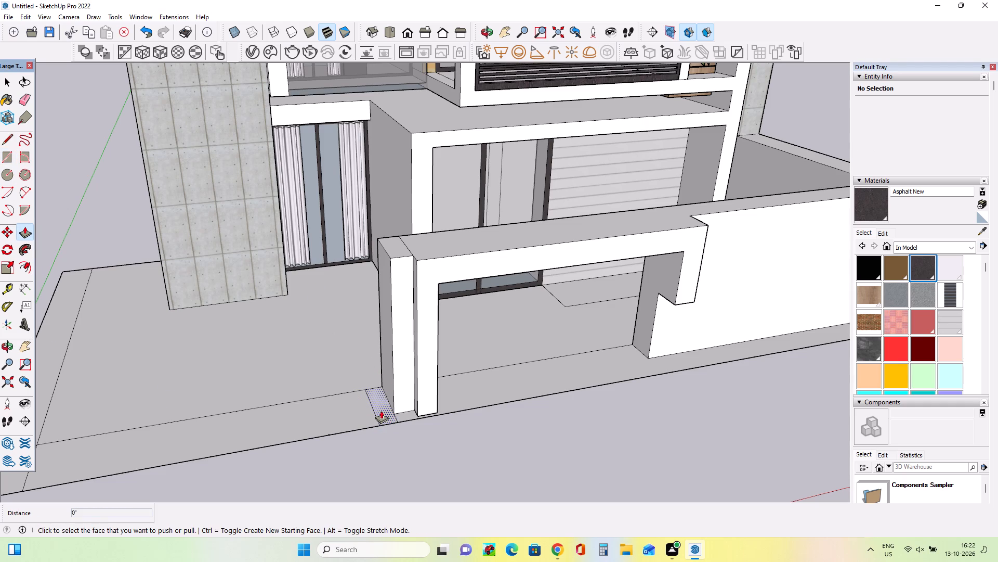
left_click(381, 411)
left_click(399, 253)
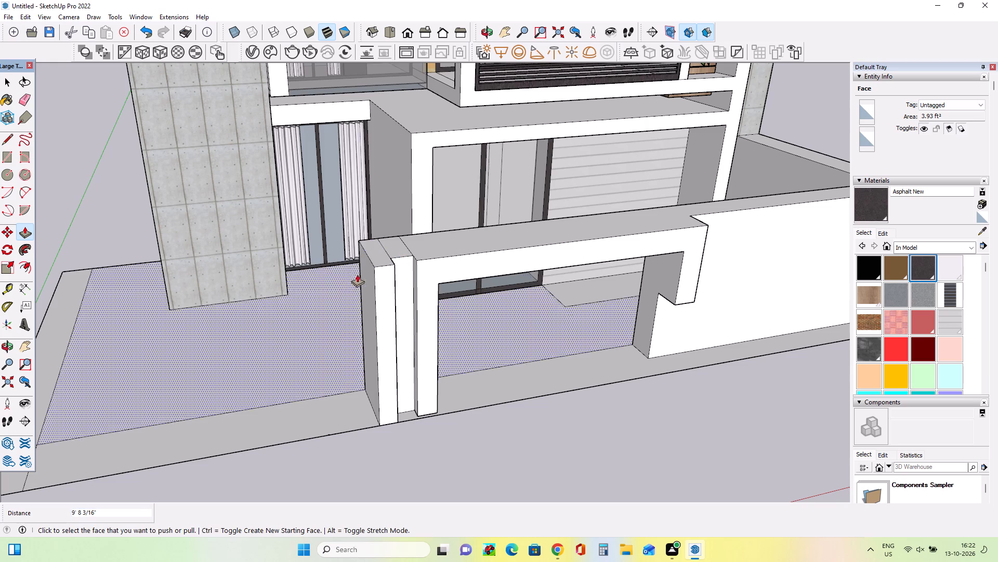
Draw a rectangle about 3' 9" by 8 1/2" across the top of the second post's outer side face.
middle_click_drag(383, 272, 430, 264)
middle_click_drag(152, 240, 131, 238)
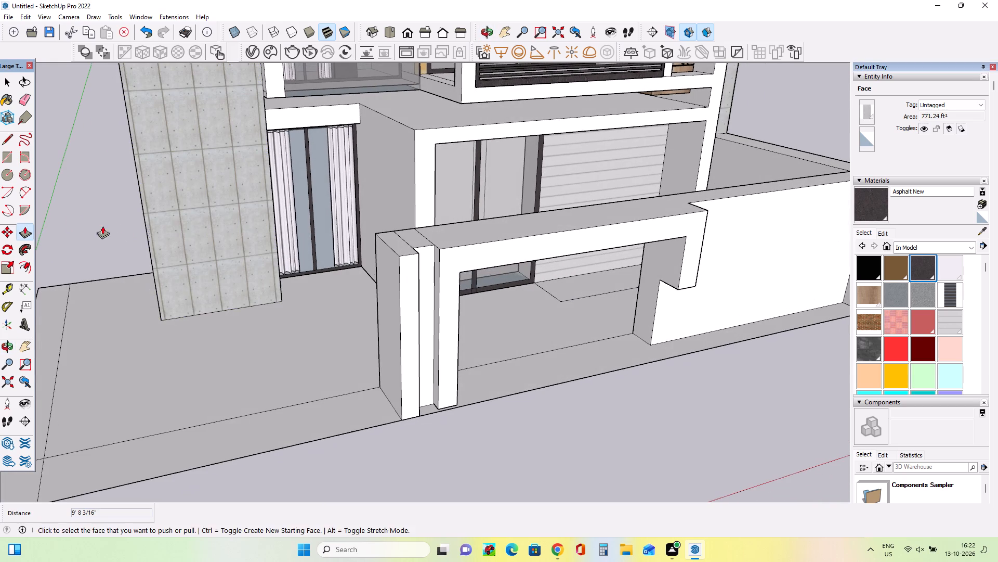
left_click(12, 159)
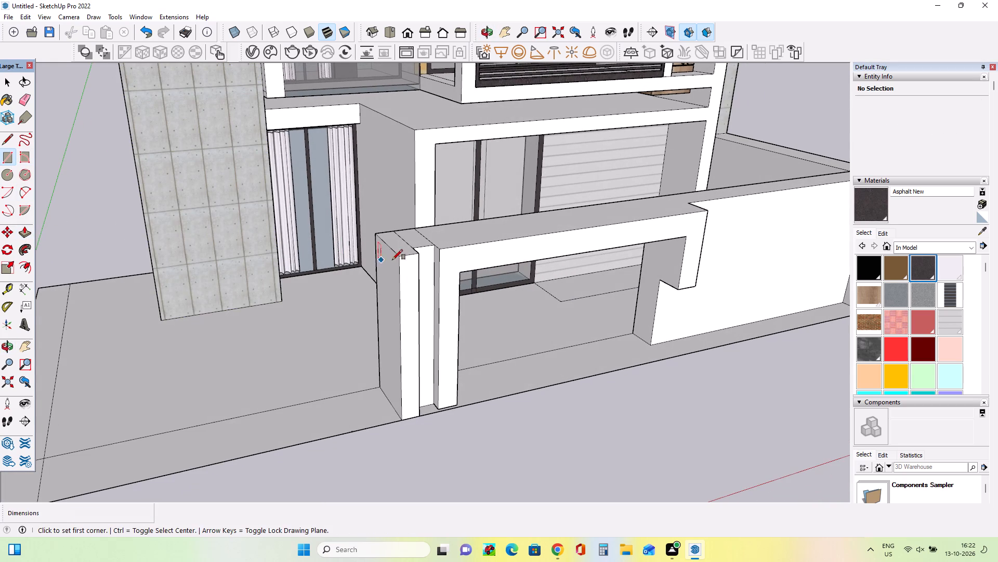
left_click(399, 258)
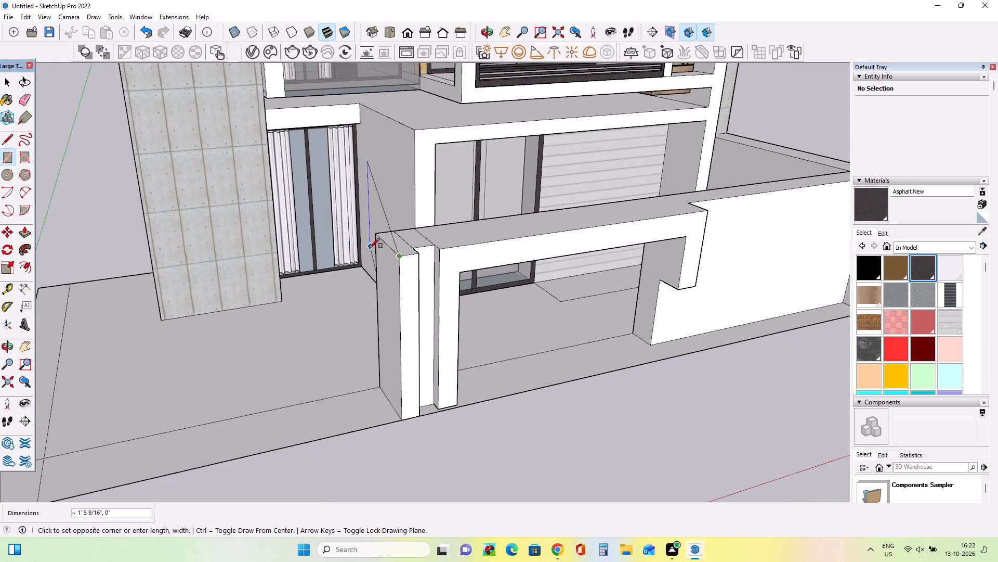
middle_click_drag(396, 264, 542, 269)
left_click(492, 248)
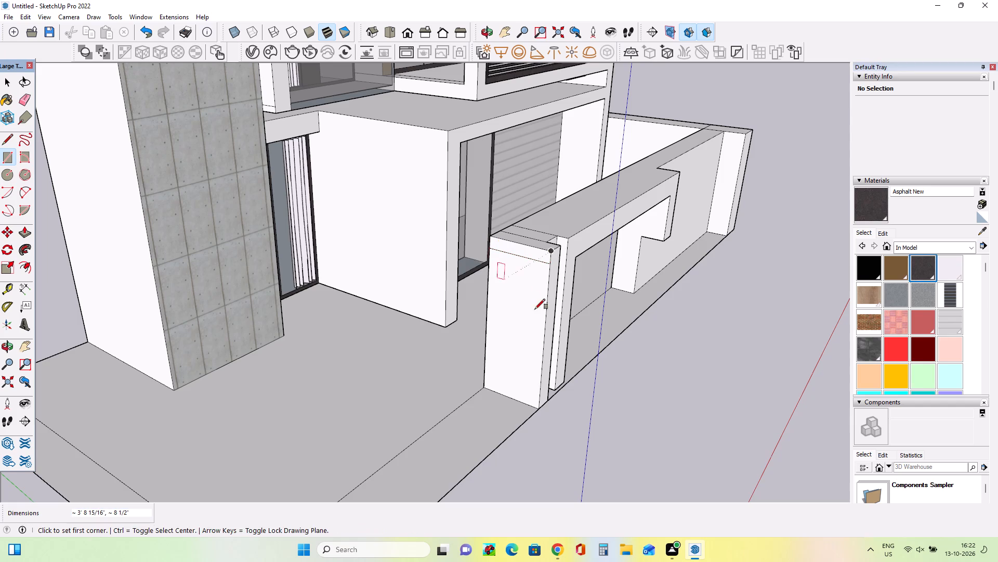
Push/Pull the top strip of the post outward about 11' 6" to form a horizontal beam over the paving.
middle_click_drag(510, 315, 450, 315)
left_click(24, 235)
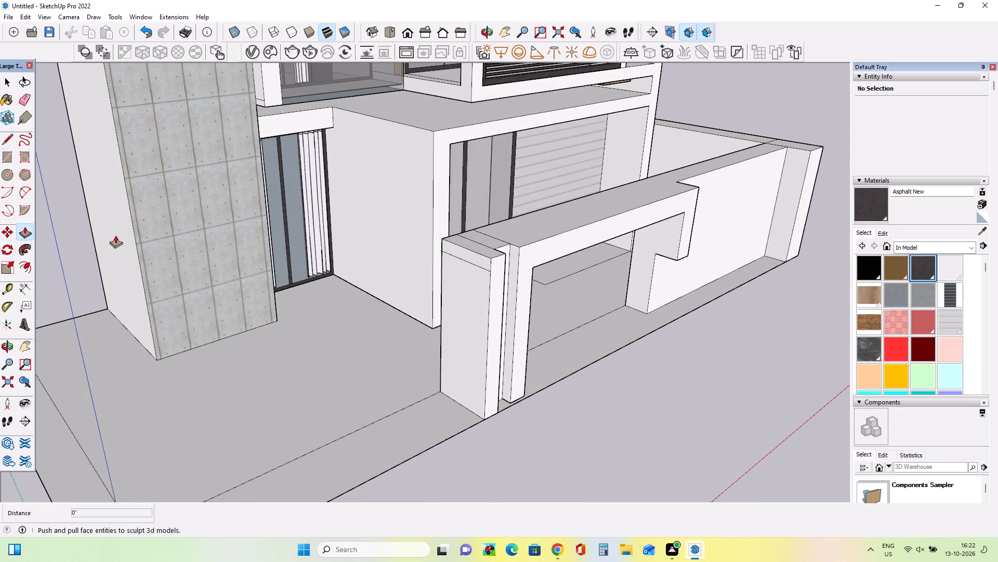
left_click(475, 261)
left_click(273, 321)
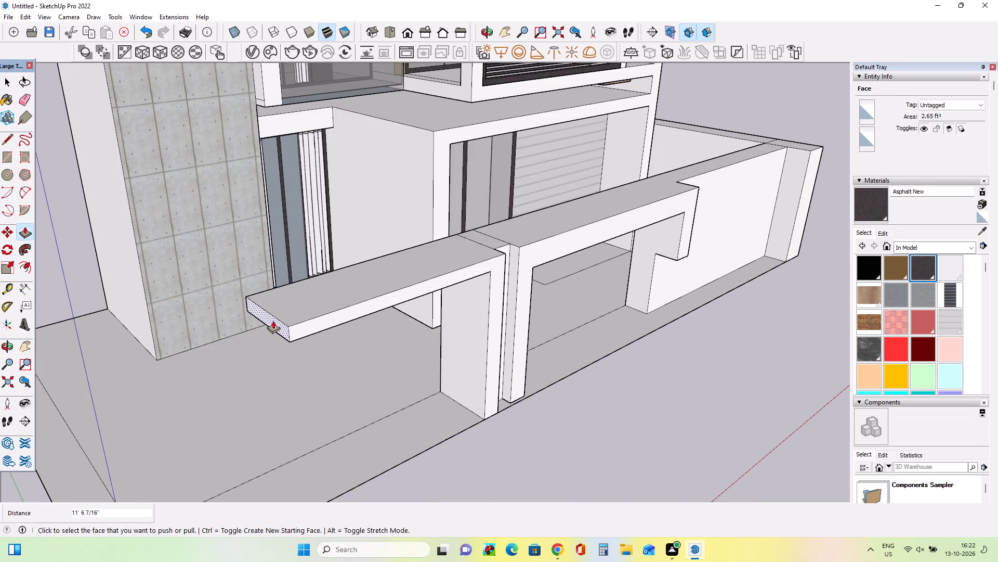
Push/Pull the beam's underside down about 4 1/2" to thicken it.
middle_click_drag(313, 331, 271, 219)
middle_click(271, 218)
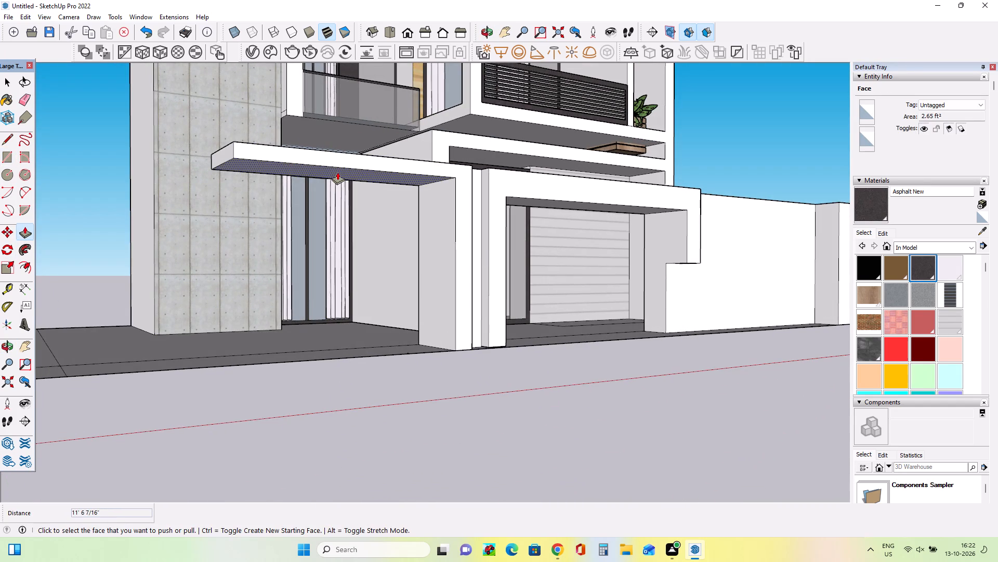
left_click(337, 172)
left_click(339, 180)
Compare the model's entrance with the gate and boundary wall in the reference photo.
scroll(228, 271, "down", 6)
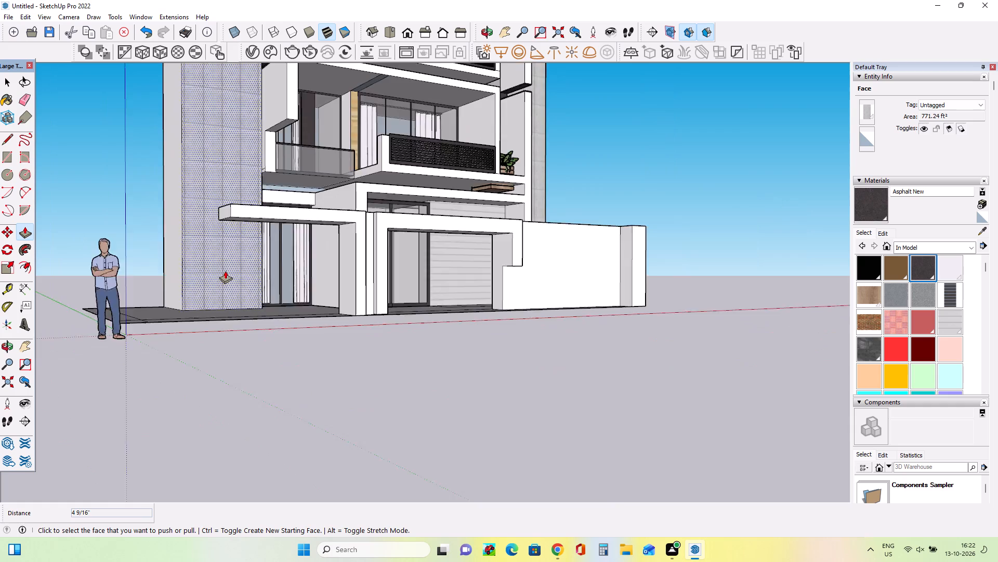
scroll(225, 271, "down", 12)
middle_click_drag(518, 272, 329, 321)
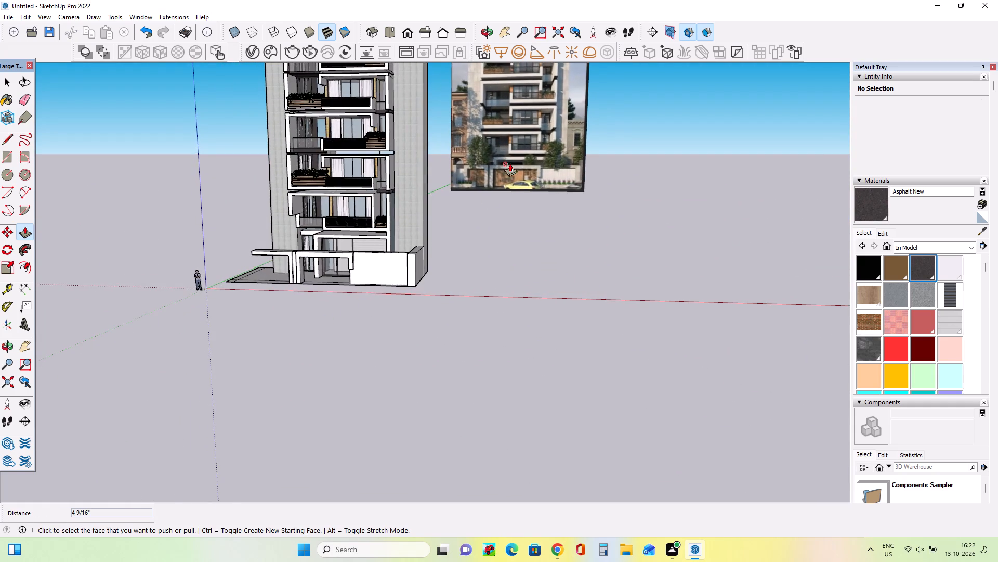
scroll(510, 163, "up", 7)
scroll(510, 163, "down", 4)
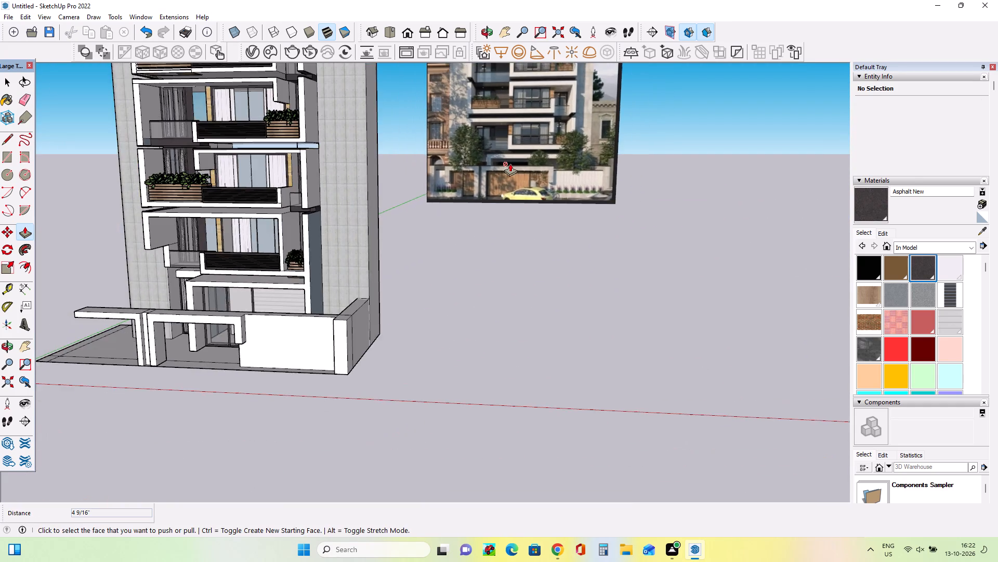
scroll(508, 164, "down", 6)
middle_click_drag(301, 263, 323, 282)
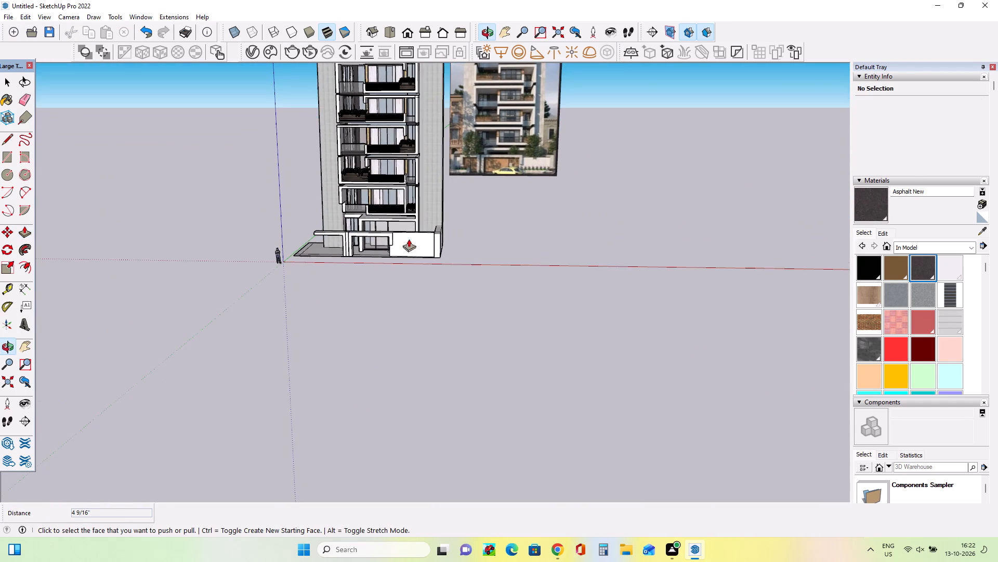
scroll(466, 172, "up", 17)
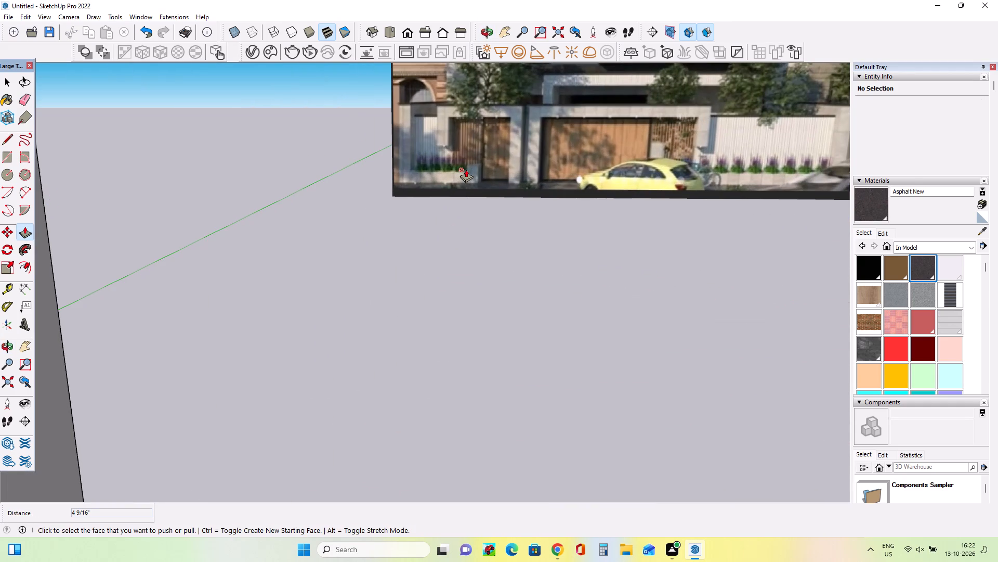
scroll(466, 169, "down", 12)
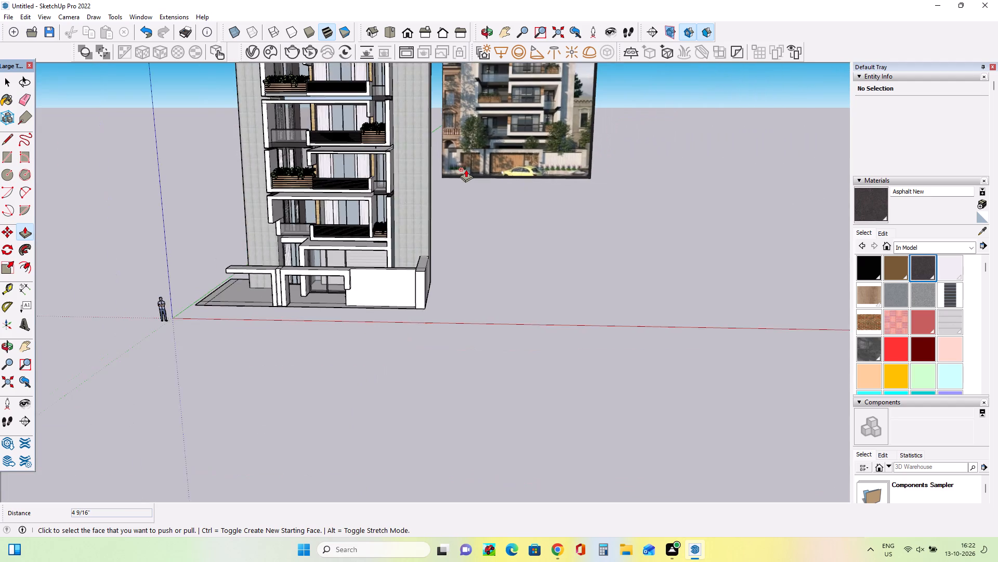
Draw a small rectangle on the beam's underside at its free end, starting from the front bottom corner.
scroll(466, 169, "down", 3)
middle_click_drag(364, 197, 517, 193)
scroll(328, 256, "up", 3)
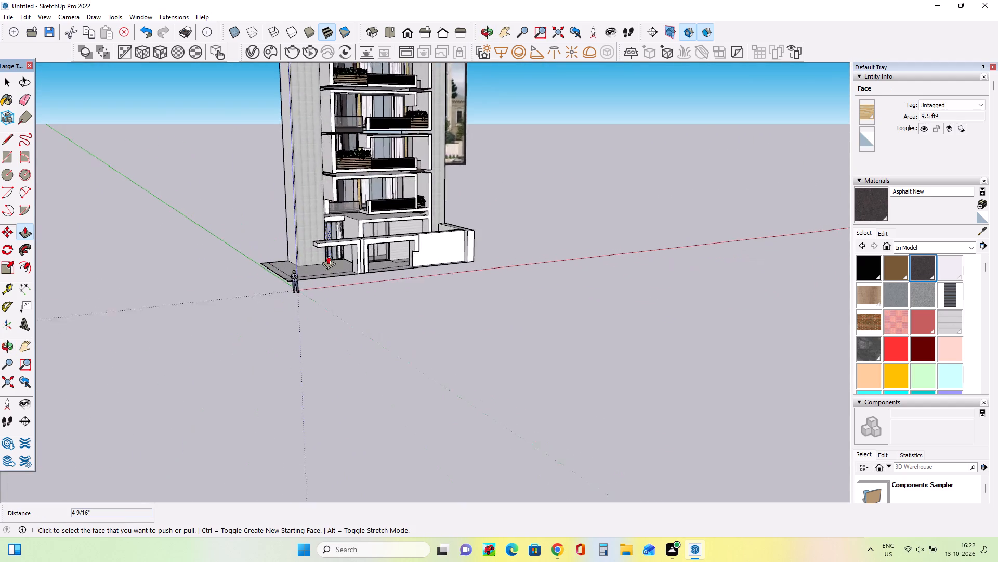
scroll(328, 256, "up", 6)
middle_click_drag(303, 259, 351, 269)
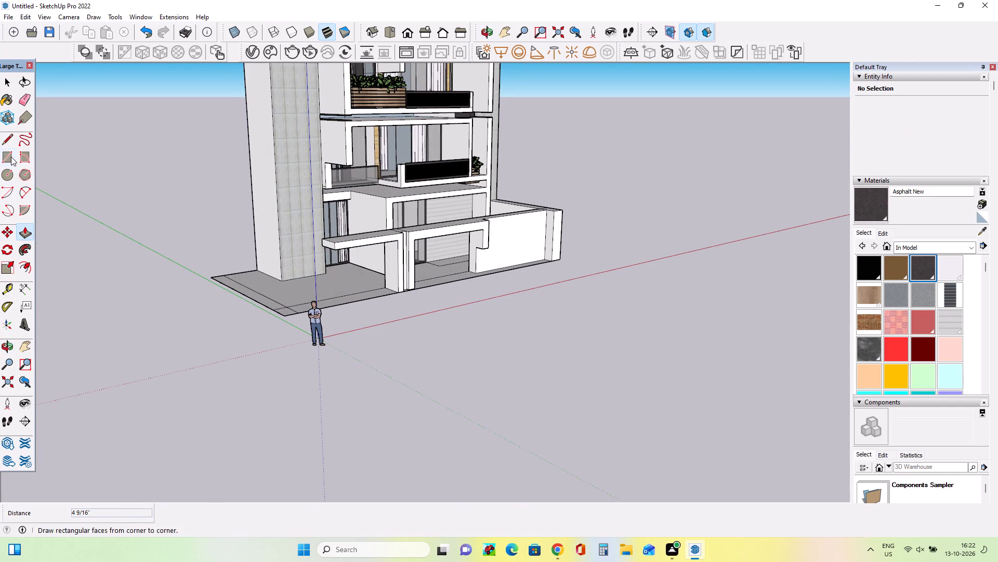
left_click(11, 157)
middle_click_drag(324, 317, 319, 263)
scroll(331, 238, "up", 8)
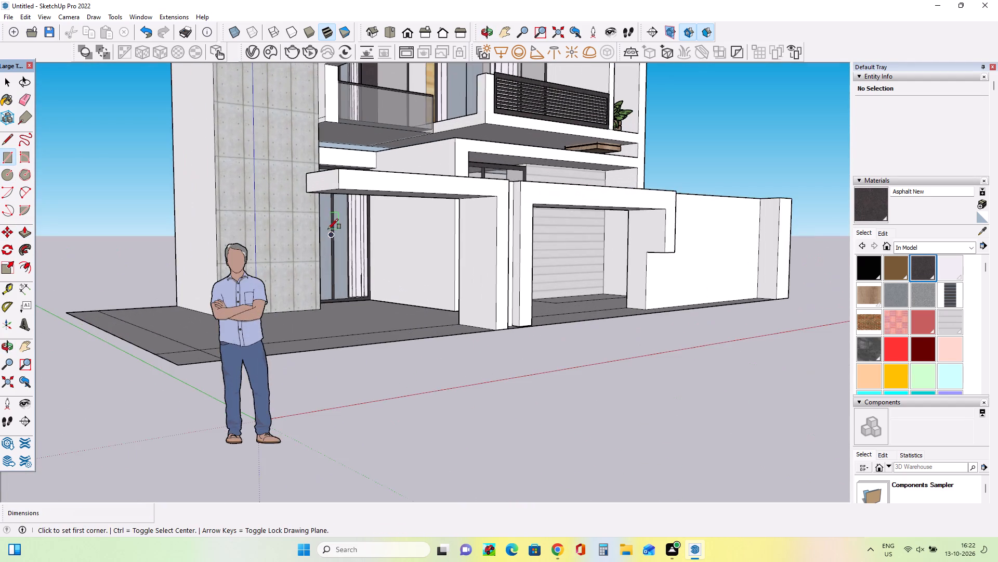
middle_click_drag(327, 225, 331, 184)
left_click(347, 125)
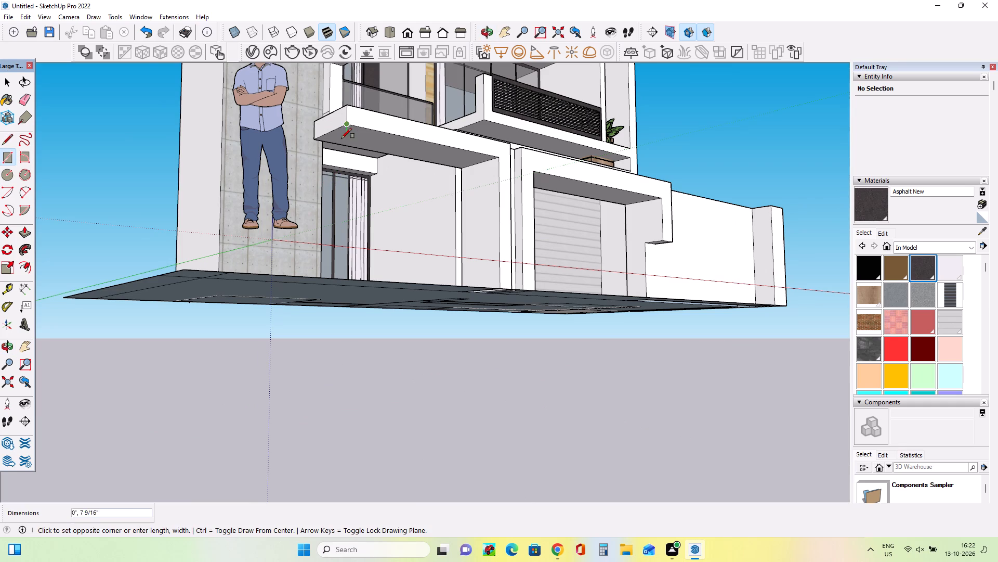
left_click(332, 145)
middle_click_drag(365, 256, 364, 262)
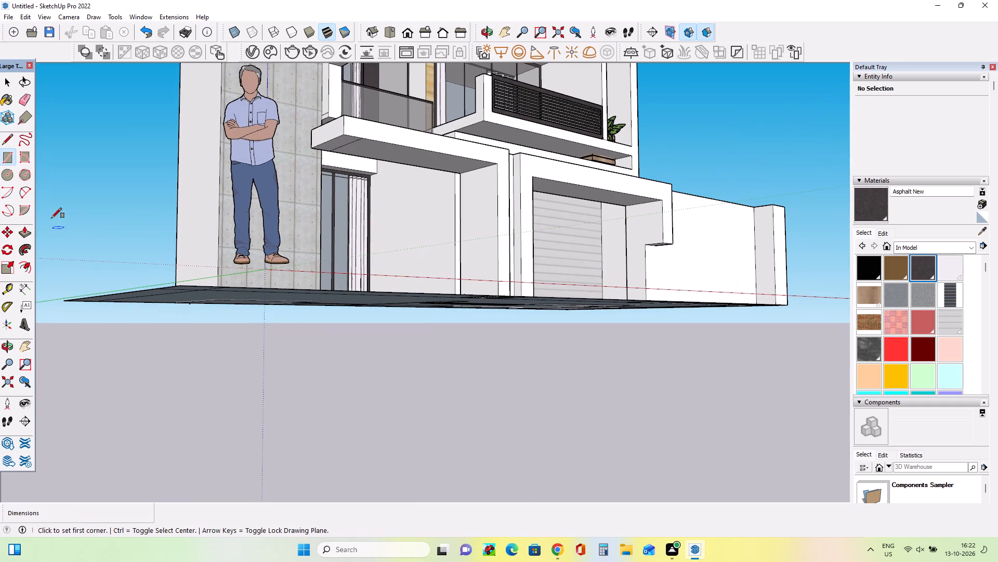
Push/Pull the small rectangle on the beam's underside down about 5' 5" to form a hanging leg.
left_click(22, 231)
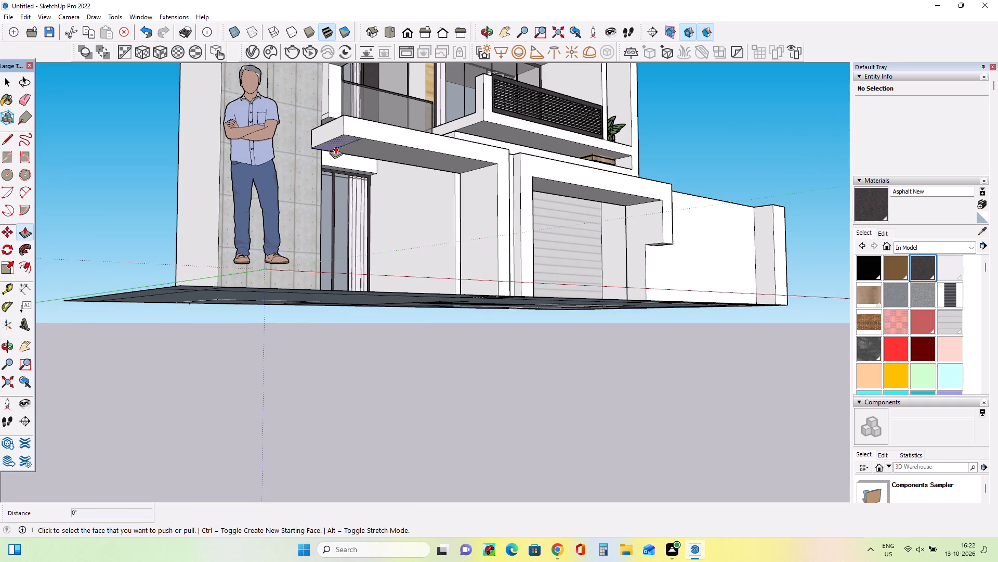
left_click(335, 146)
left_click(336, 238)
Draw a rectangle about 7' 6 1/2" by 3' 9" on the front paving strip, starting from the side strip's inner line.
middle_click(378, 282)
middle_click_drag(356, 302, 345, 308)
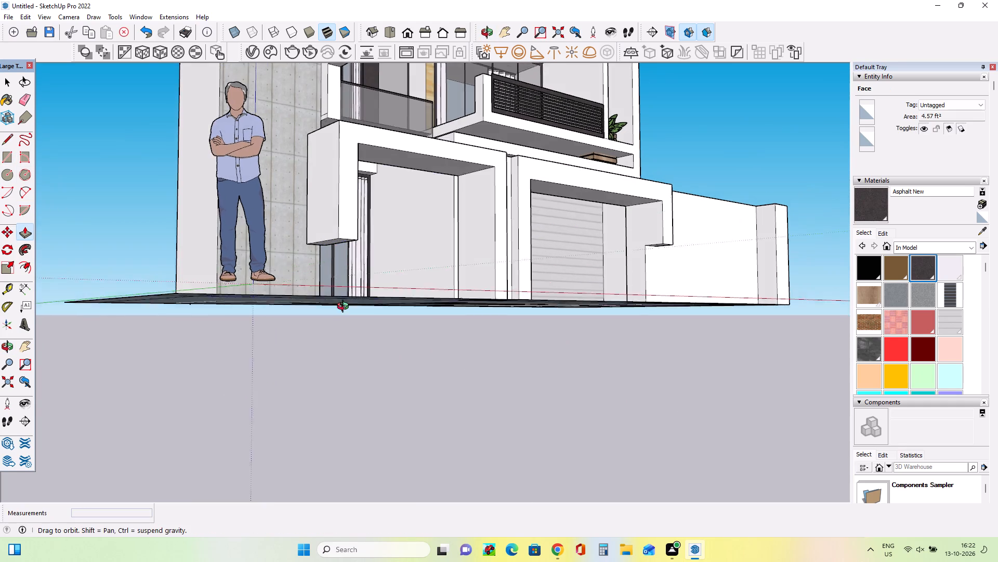
middle_click_drag(345, 308, 274, 375)
scroll(290, 339, "down", 2)
middle_click(290, 344)
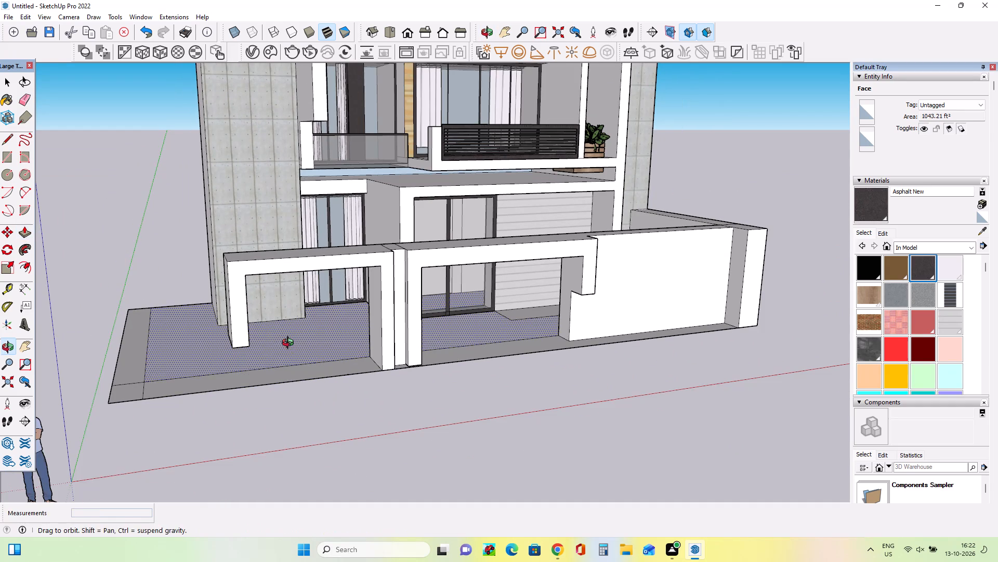
middle_click_drag(254, 364, 336, 370)
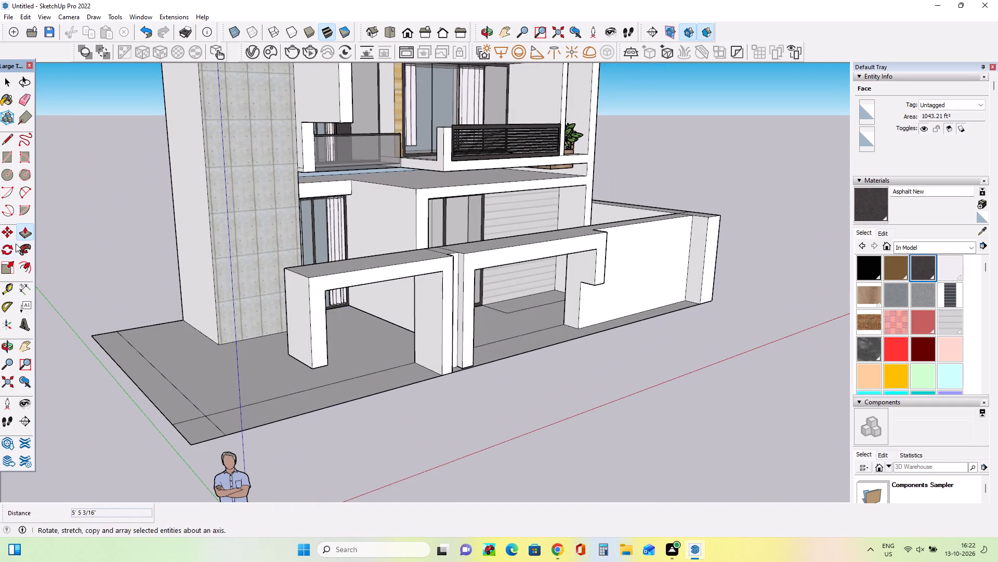
left_click(8, 157)
middle_click_drag(258, 385, 217, 400)
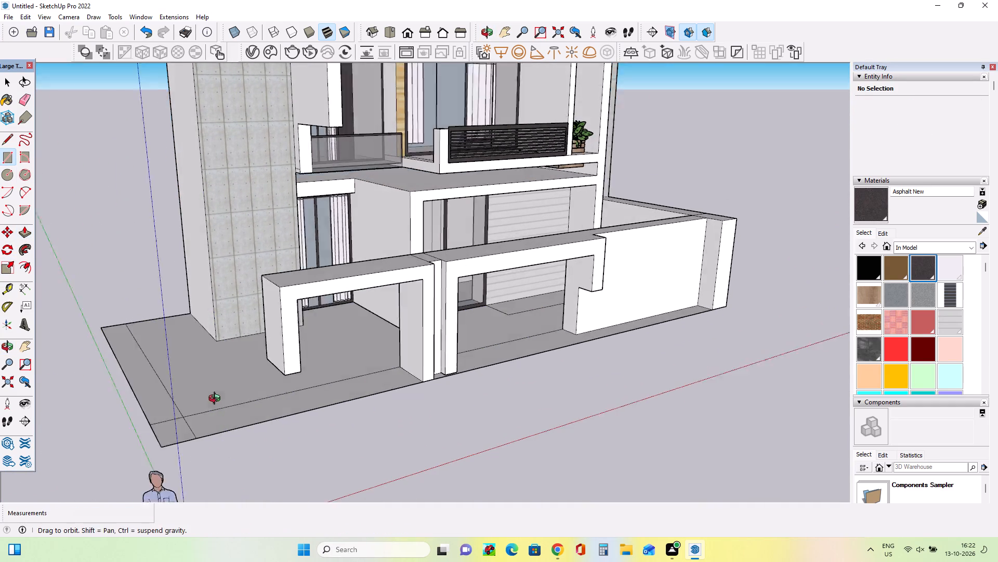
middle_click_drag(217, 400, 181, 410)
left_click(153, 407)
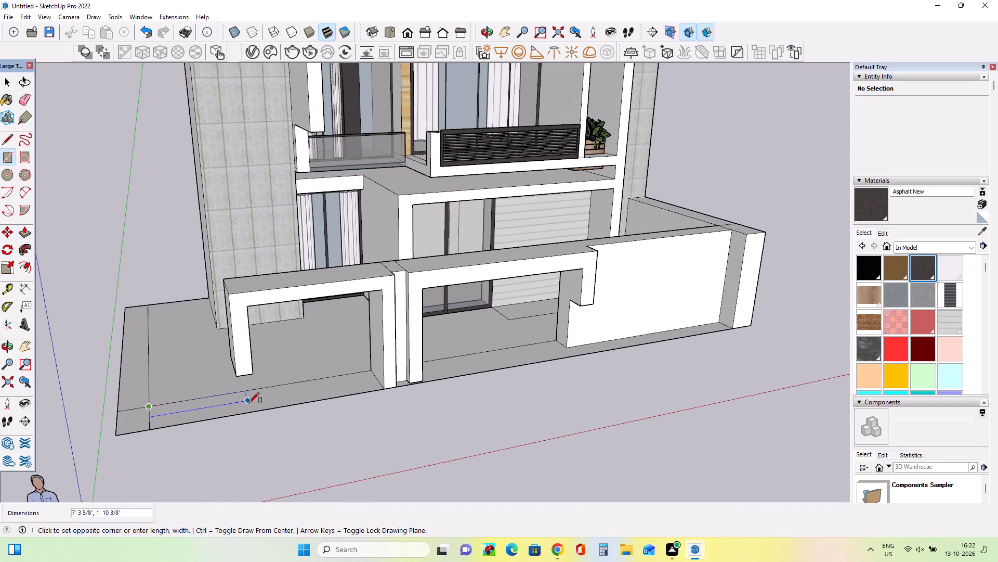
left_click(249, 411)
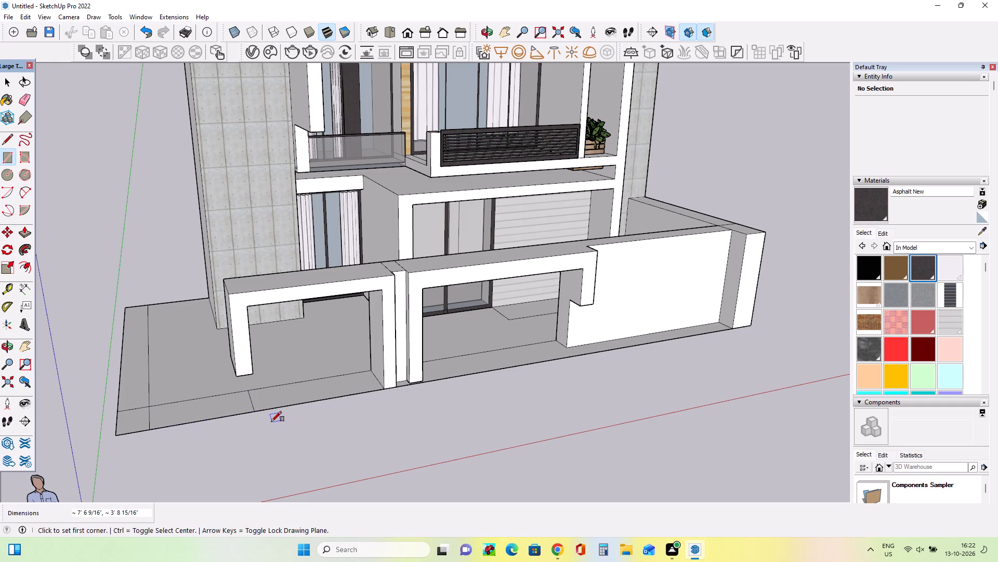
Push/Pull the new rectangle up about 3' 2" into a low wall and recess its front face about 1' 1".
middle_click_drag(259, 421, 228, 426)
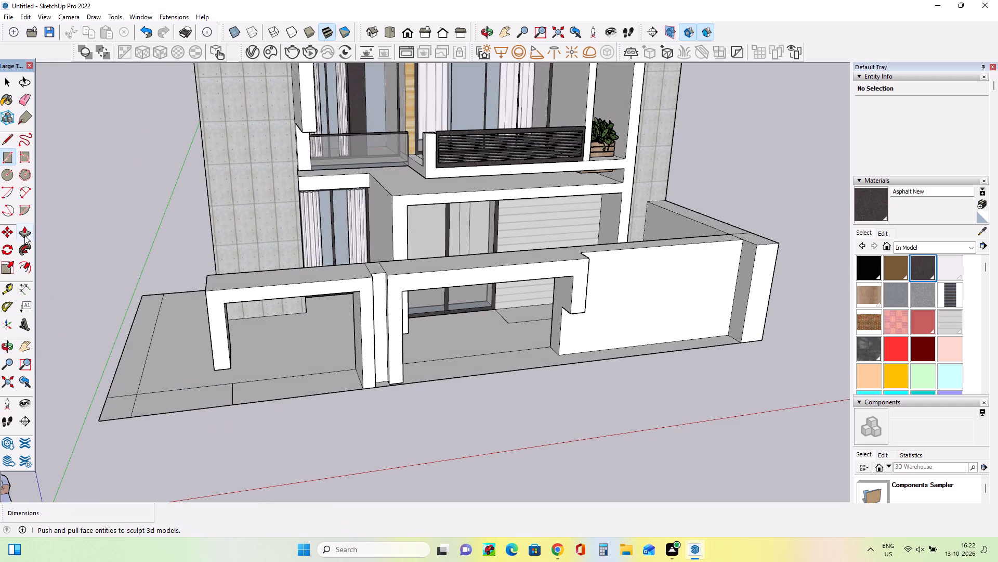
left_click(24, 235)
left_click(217, 400)
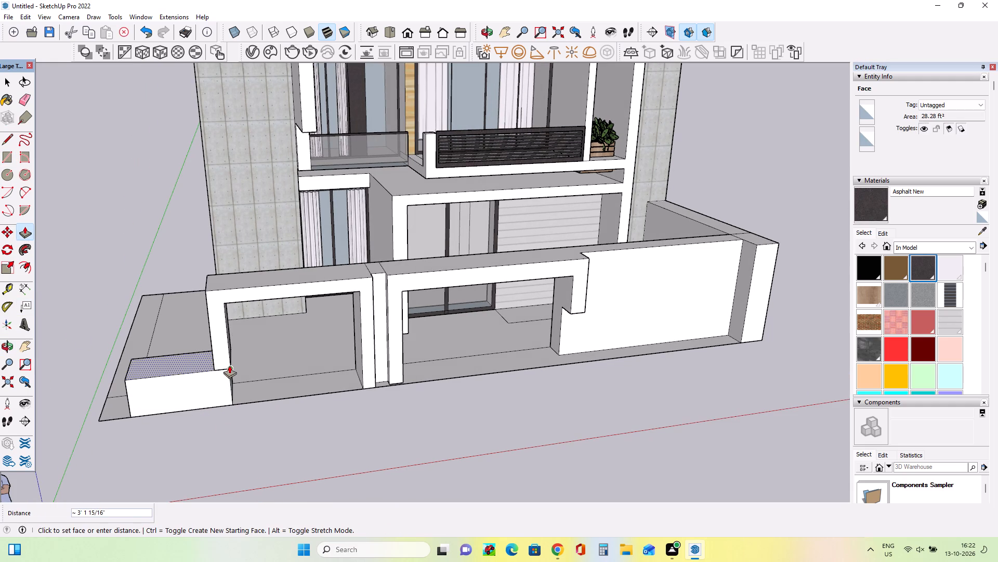
left_click(229, 365)
left_click(224, 384)
left_click(225, 377)
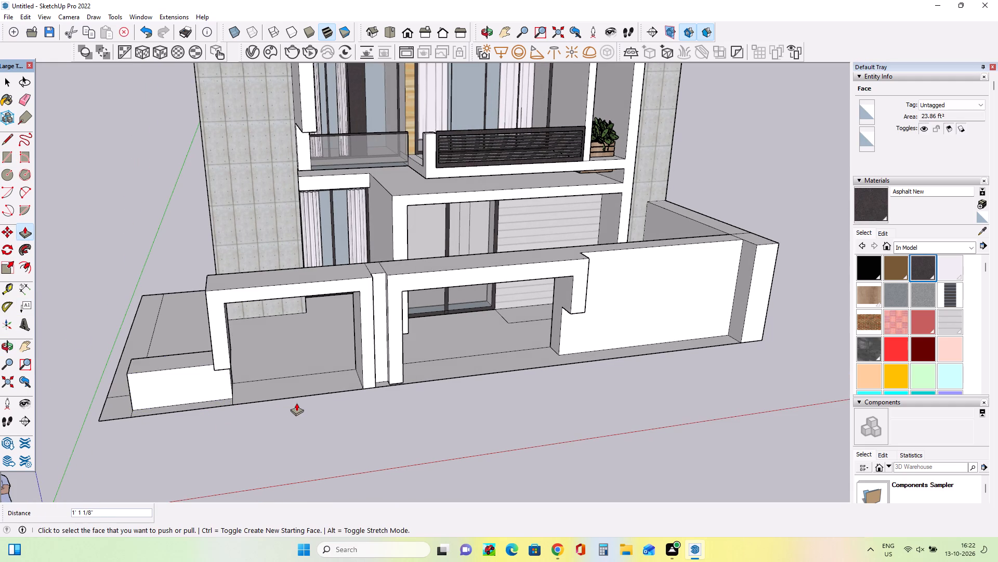
Push/Pull the paving's corner square beside the low wall up about 3' 2" and a further 6' 6", level with the entrance frame's top.
scroll(296, 403, "down", 8)
middle_click_drag(428, 408, 214, 428)
scroll(503, 404, "down", 1)
middle_click_drag(492, 406, 736, 371)
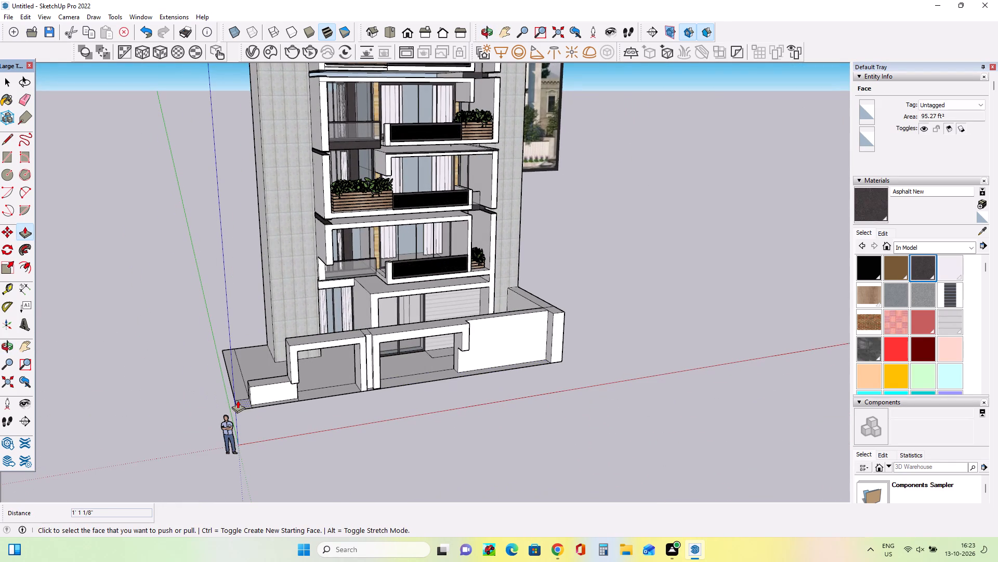
left_click(242, 402)
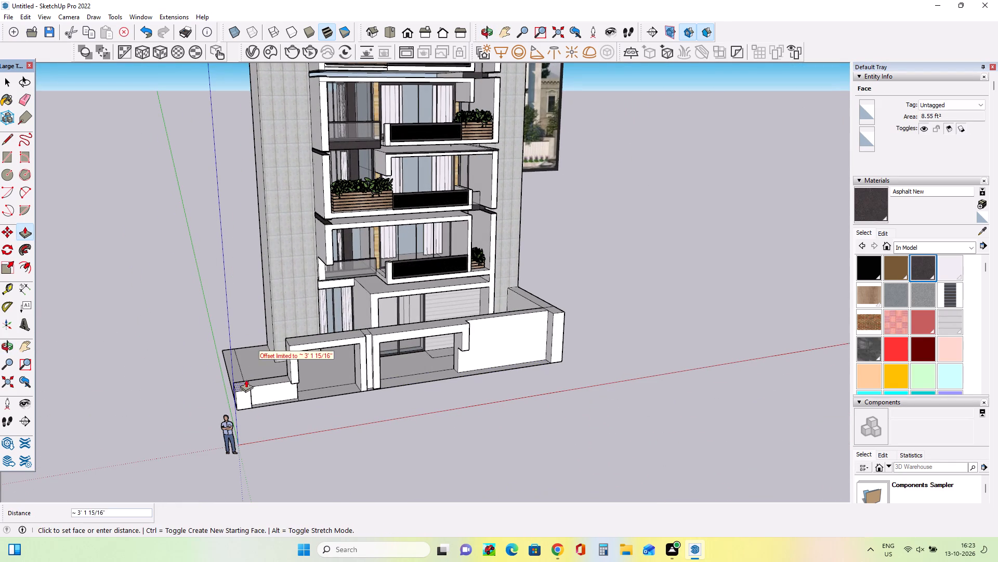
left_click(244, 372)
left_click(242, 386)
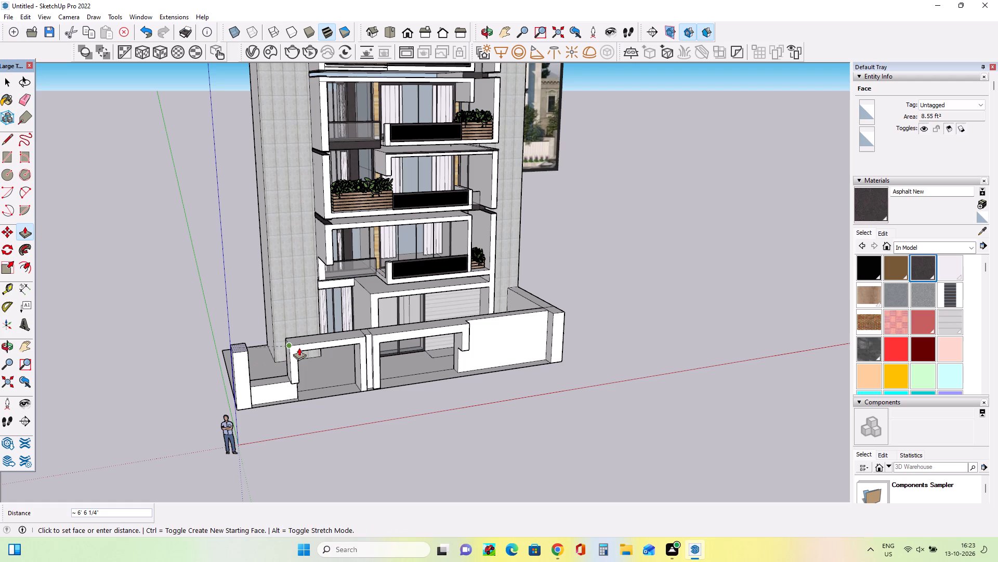
left_click(300, 346)
Push/Pull the side paving strip behind the new corner post up to the post's top to form the side boundary wall.
middle_click_drag(234, 394, 242, 399)
middle_click_drag(260, 403, 358, 408)
middle_click(358, 408)
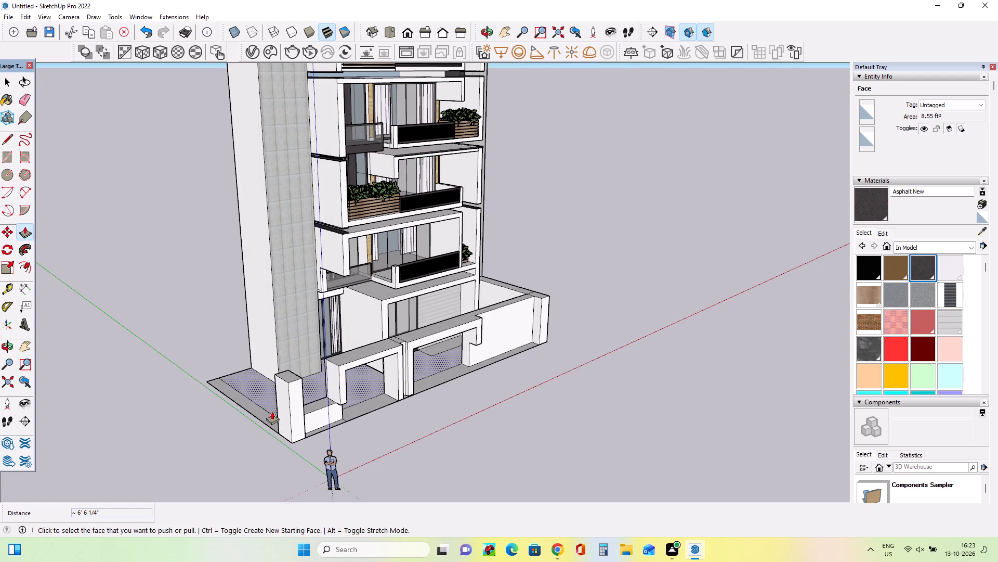
left_click(270, 417)
left_click(301, 375)
Push/Pull the low front wall's top up about 6' 6", level with the entrance frame's top.
middle_click_drag(323, 413, 248, 418)
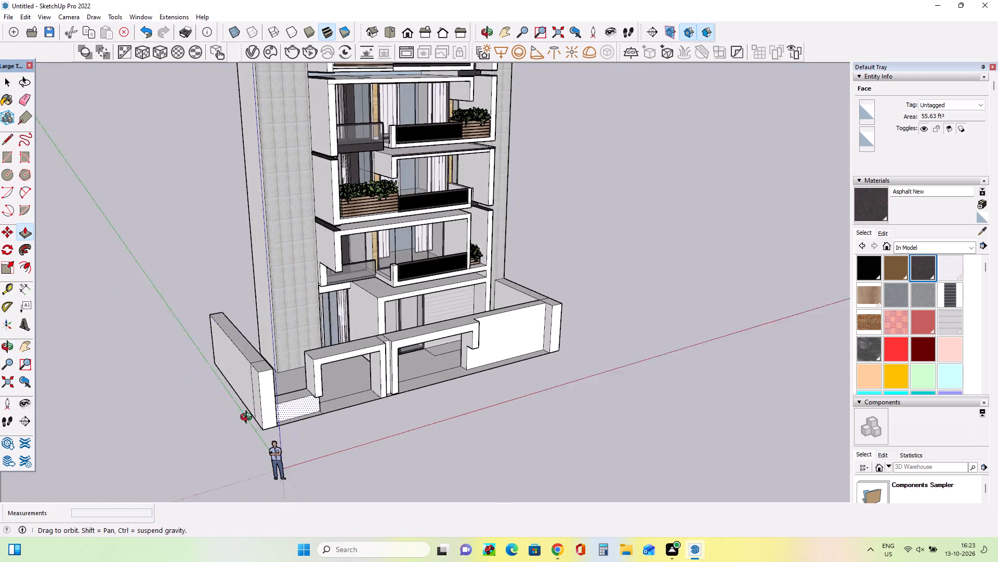
middle_click_drag(248, 418, 245, 418)
left_click(291, 388)
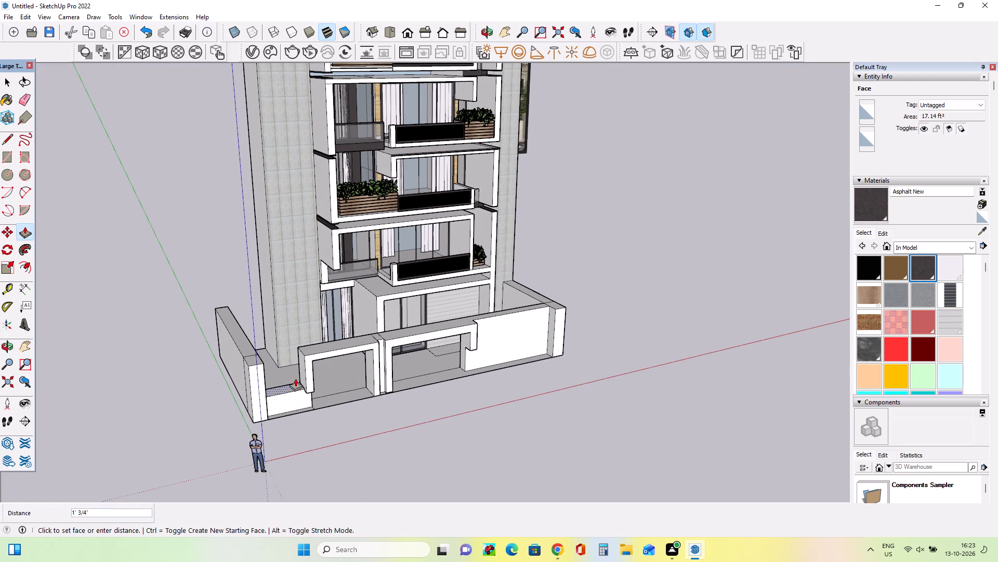
left_click(313, 354)
Examine the new boundary walls and the whole facade against the reference photo.
middle_click_drag(316, 406, 284, 406)
middle_click_drag(281, 406, 229, 398)
middle_click(229, 398)
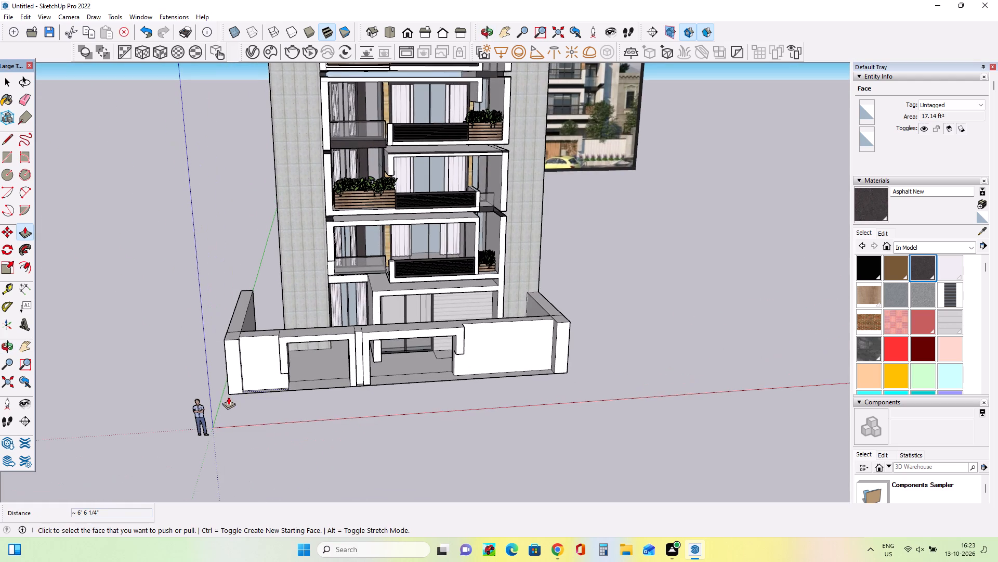
middle_click(181, 415)
middle_click(181, 415)
middle_click_drag(183, 413, 163, 420)
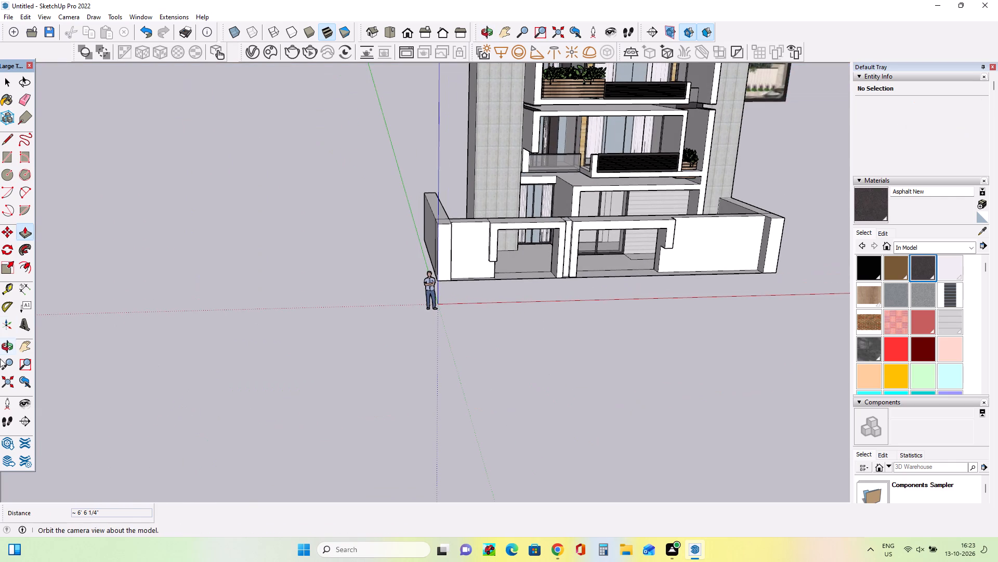
left_click(18, 352)
left_click_drag(376, 277, 167, 456)
middle_click_drag(498, 447, 512, 403)
scroll(512, 403, "down", 3)
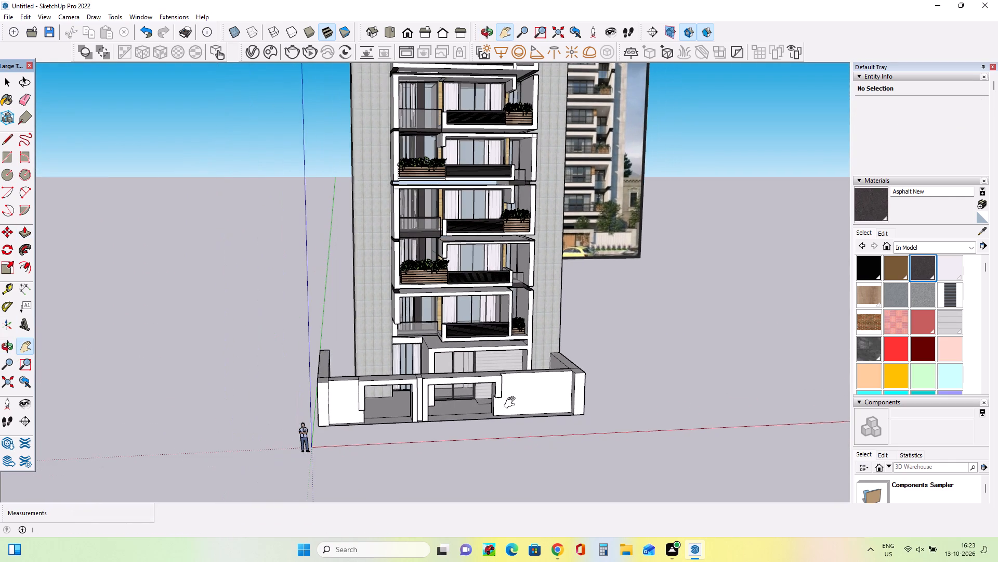
scroll(512, 403, "down", 4)
scroll(602, 345, "up", 1)
middle_click_drag(602, 345, 602, 344)
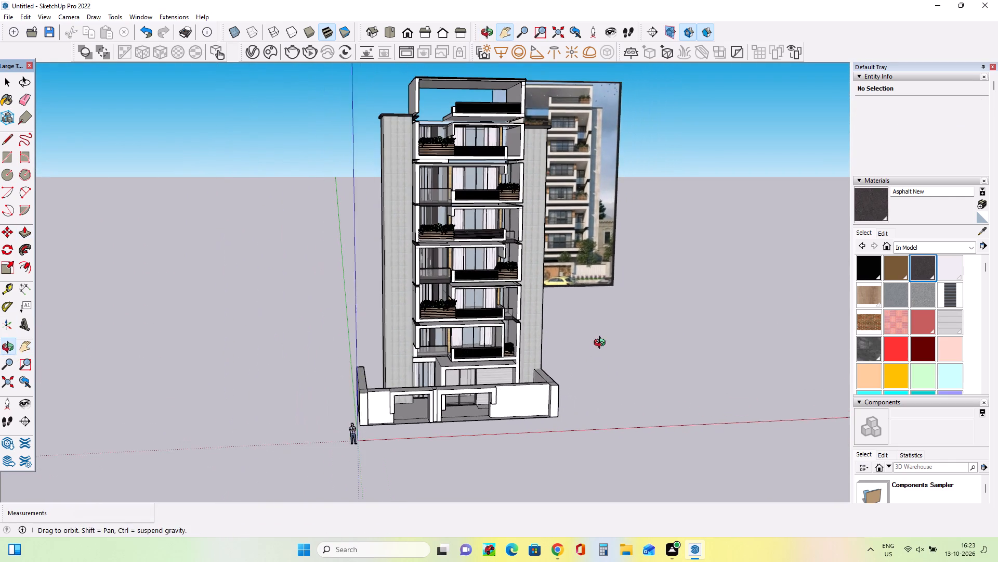
middle_click_drag(602, 344, 597, 336)
left_click_drag(523, 324, 477, 362)
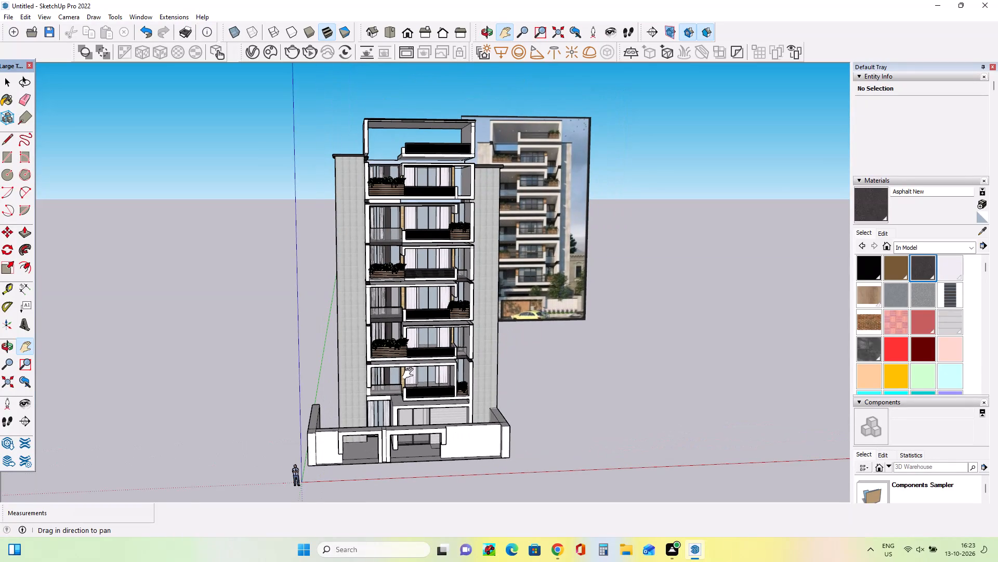
scroll(410, 374, "up", 1)
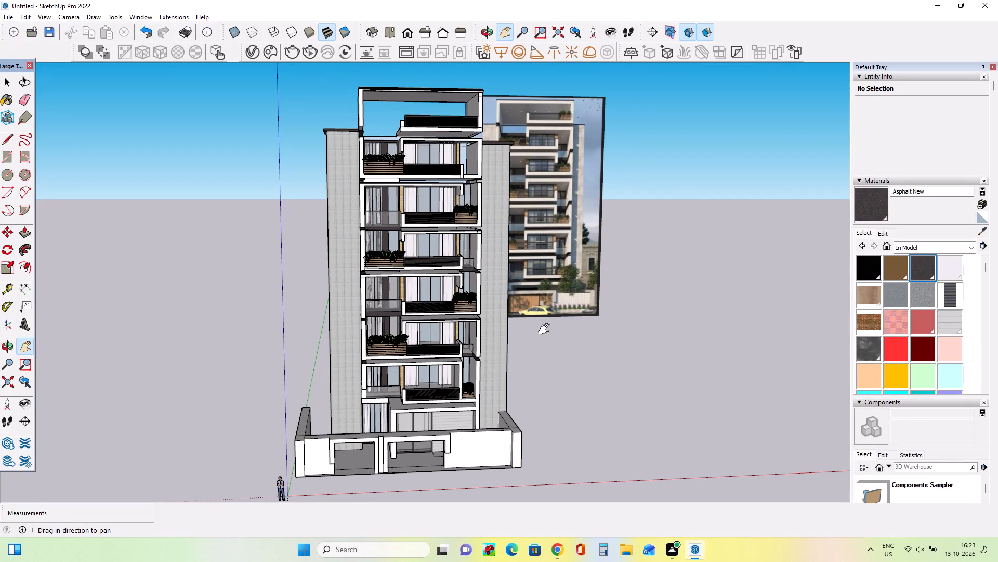
Import the House+plant_11 model from the Downloads folder.
left_click(0, 19)
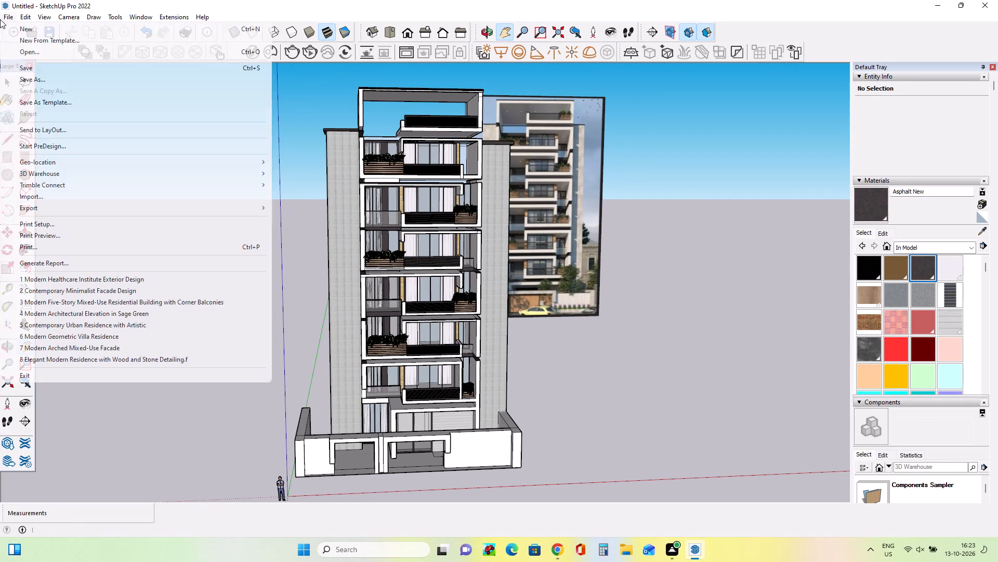
left_click(58, 197)
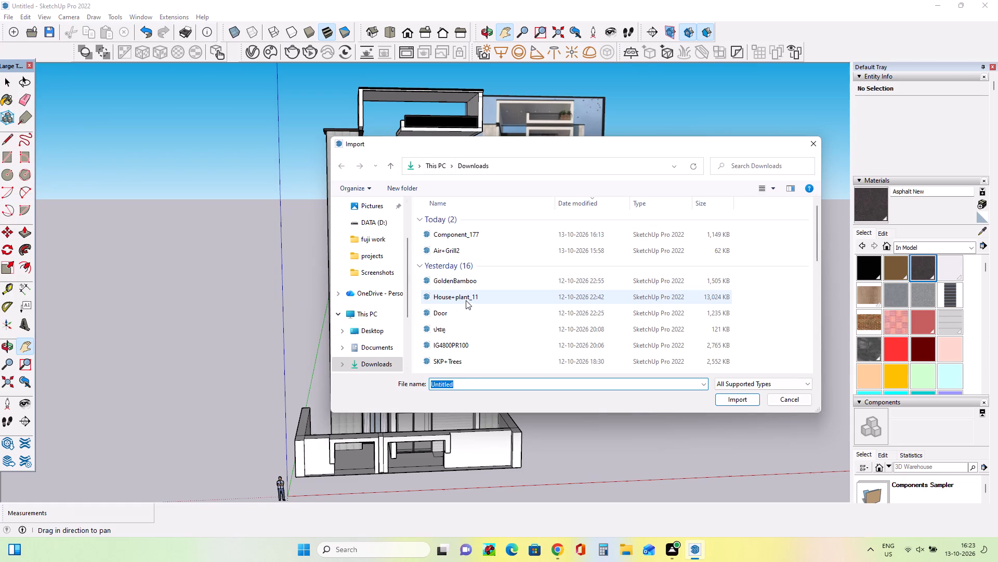
left_click(466, 300)
left_click(730, 398)
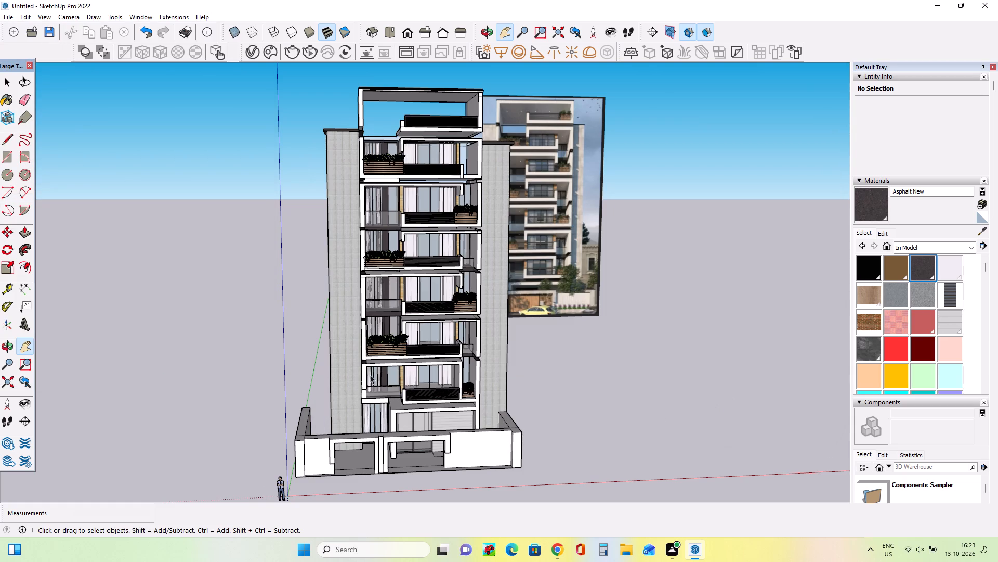
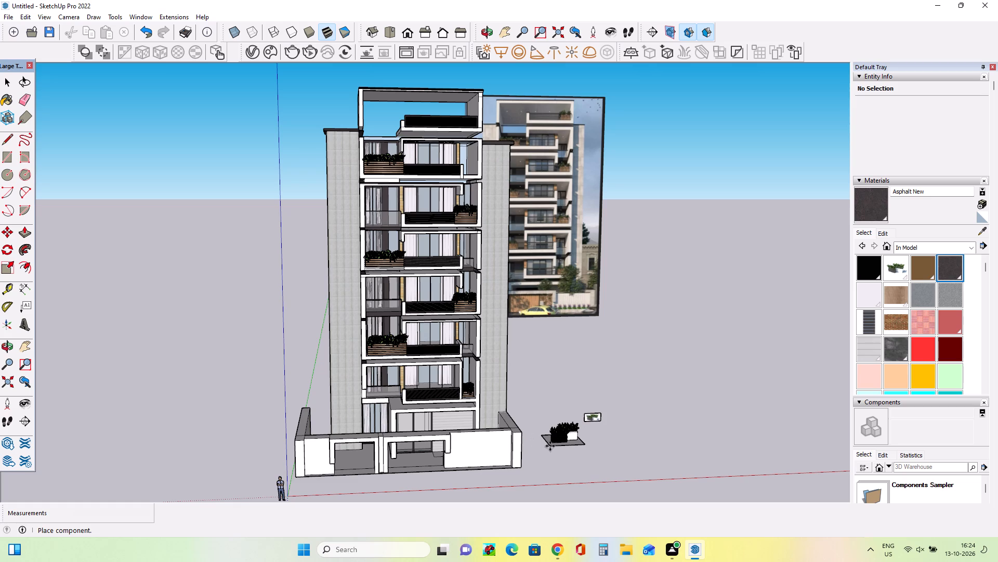
Place the House+plant_11 component on the ground beside the building, outside the compound wall.
left_click(550, 446)
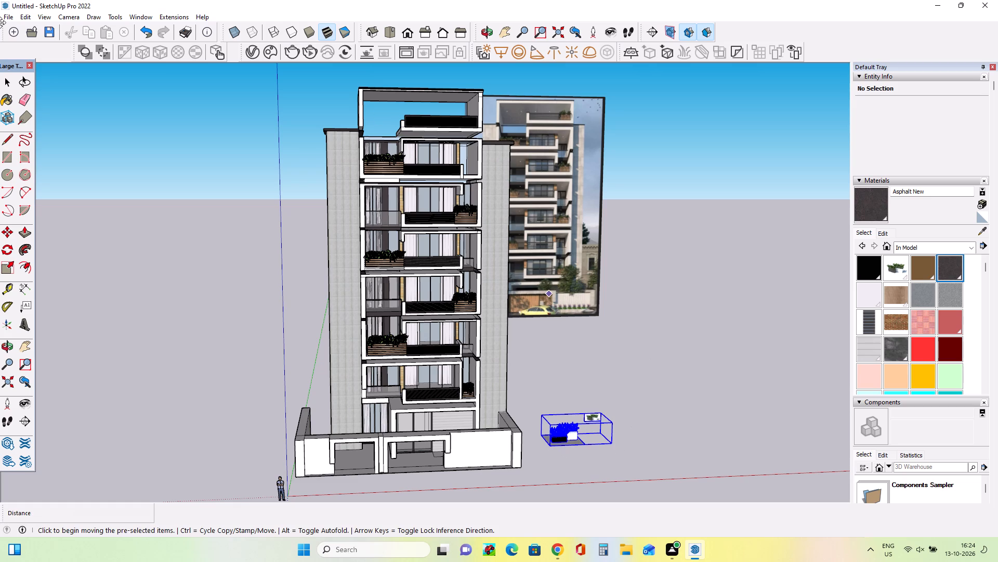
Import the GoldenBamboo model from Downloads and place it behind the smaller gate opening, near the ground-floor entrance.
left_click(3, 16)
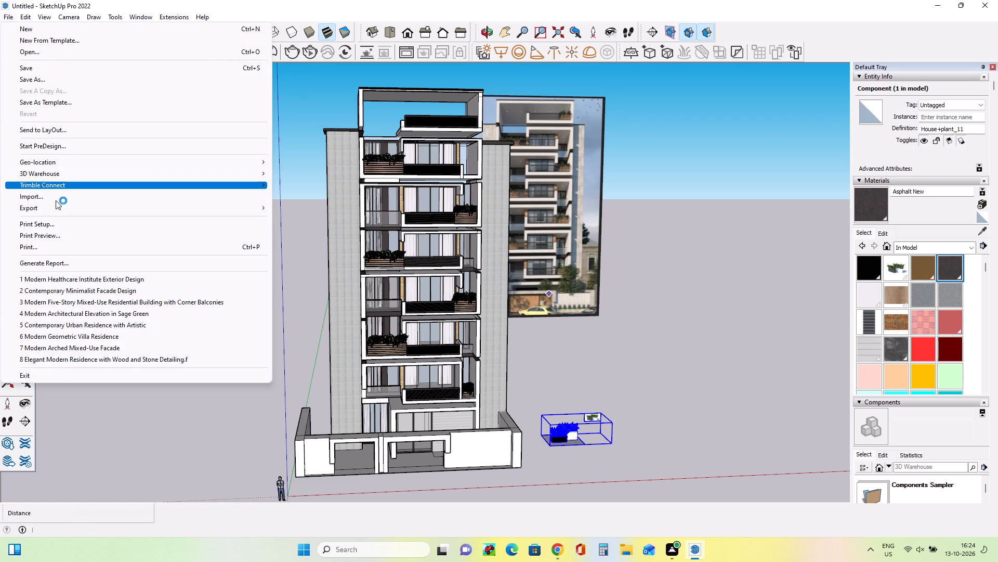
left_click(56, 200)
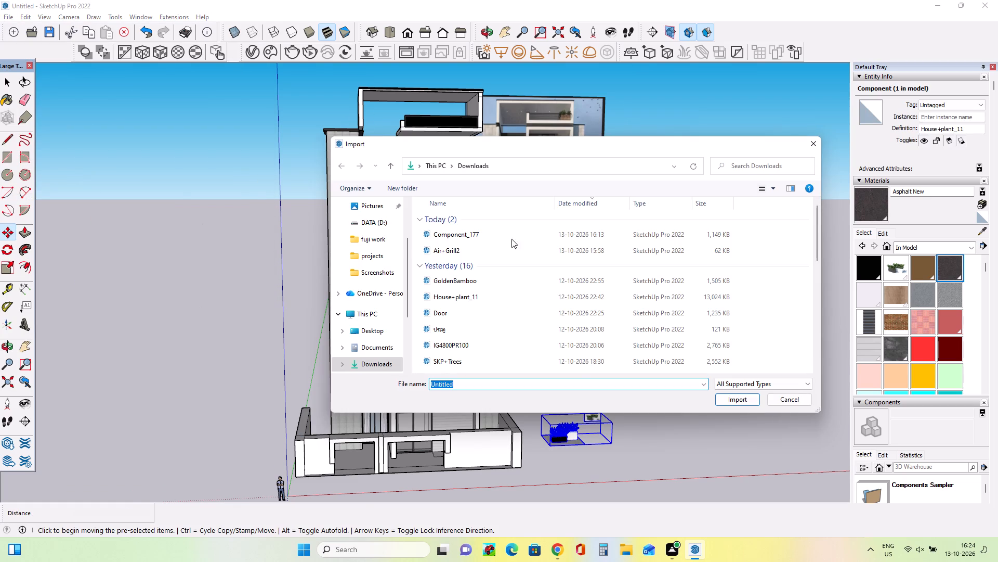
left_click(451, 285)
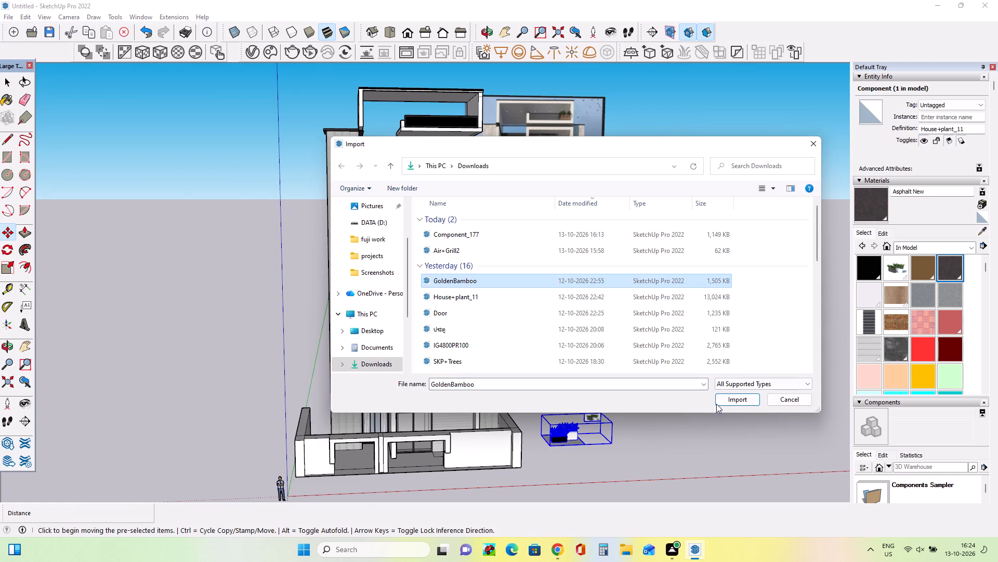
left_click(726, 399)
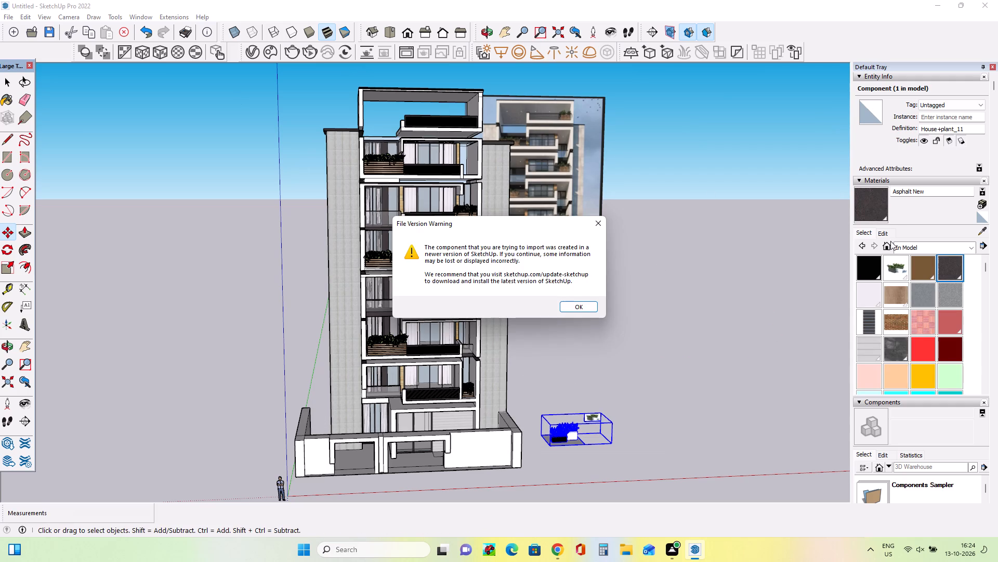
left_click(569, 305)
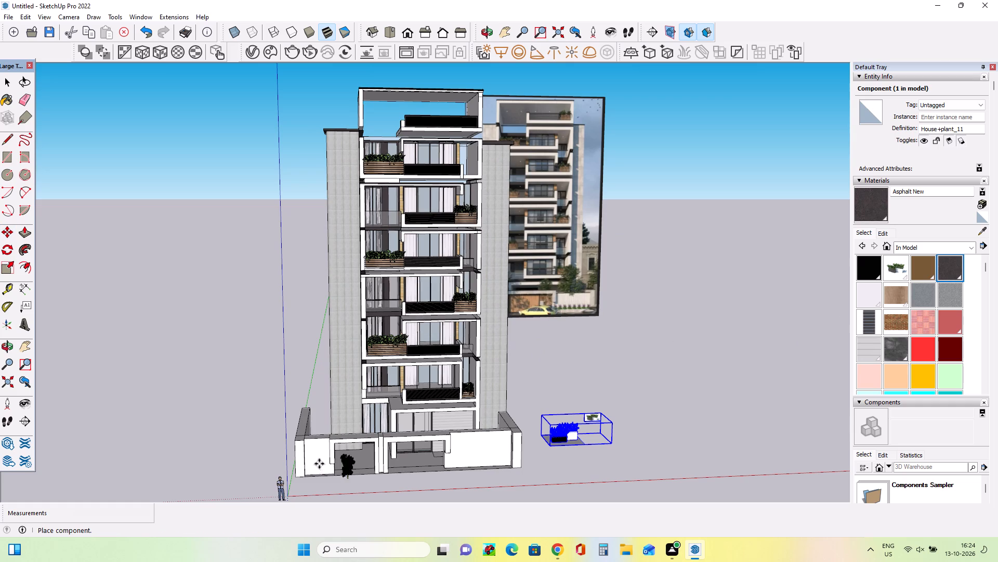
left_click(367, 451)
Scale the bamboo up uniformly by a factor of about 2.36.
middle_click_drag(379, 464, 422, 523)
middle_click(422, 523)
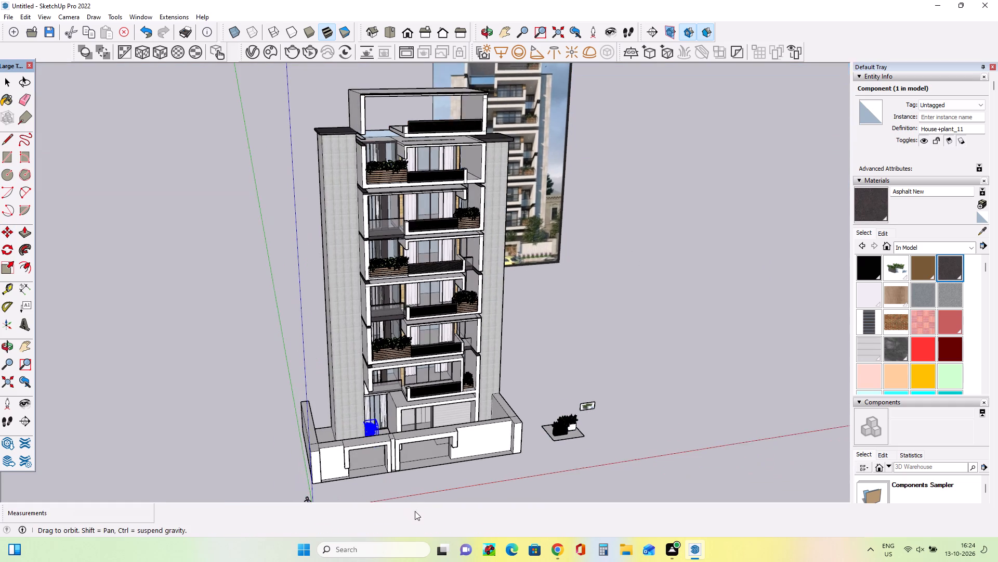
scroll(375, 437, "up", 19)
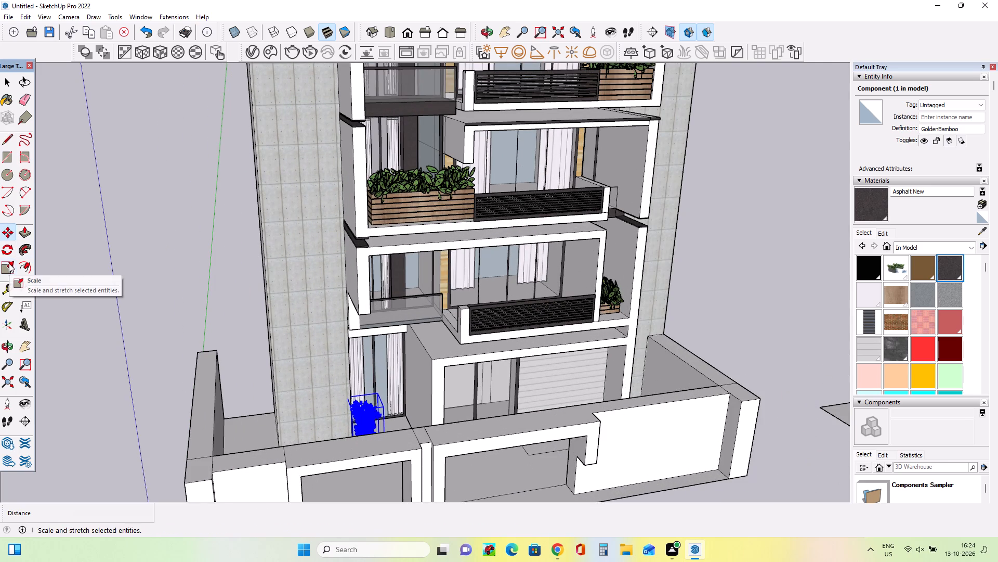
left_click(9, 263)
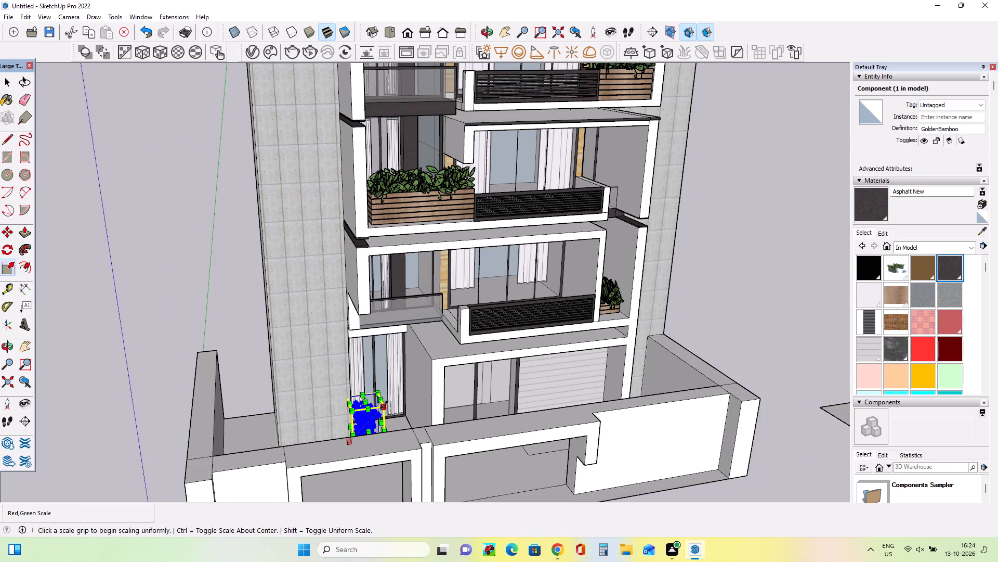
left_click(384, 405)
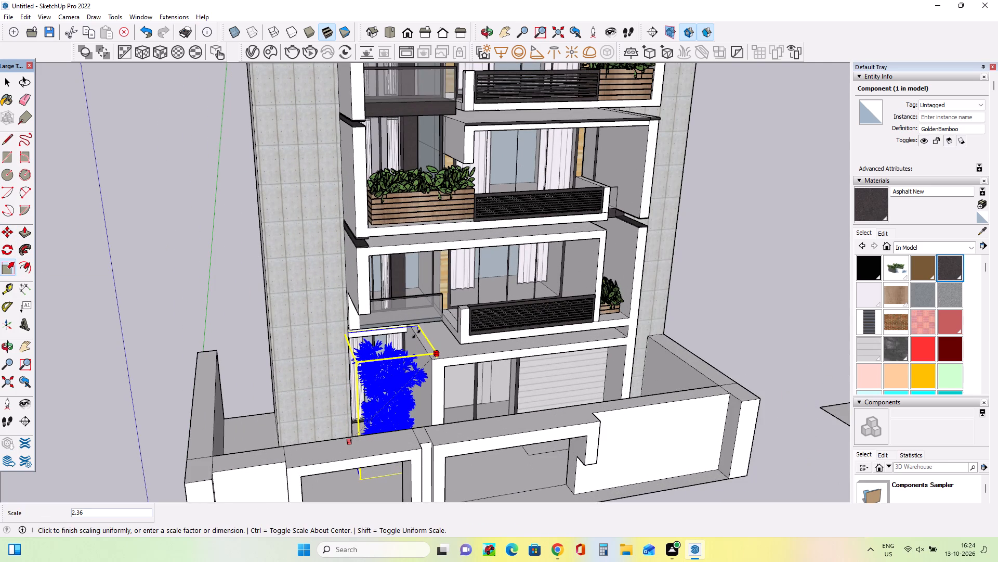
left_click(416, 334)
Copy the bamboo about 29 feet along the facade to the opposite end of the compound.
middle_click_drag(426, 459, 406, 449)
middle_click_drag(400, 442, 365, 390)
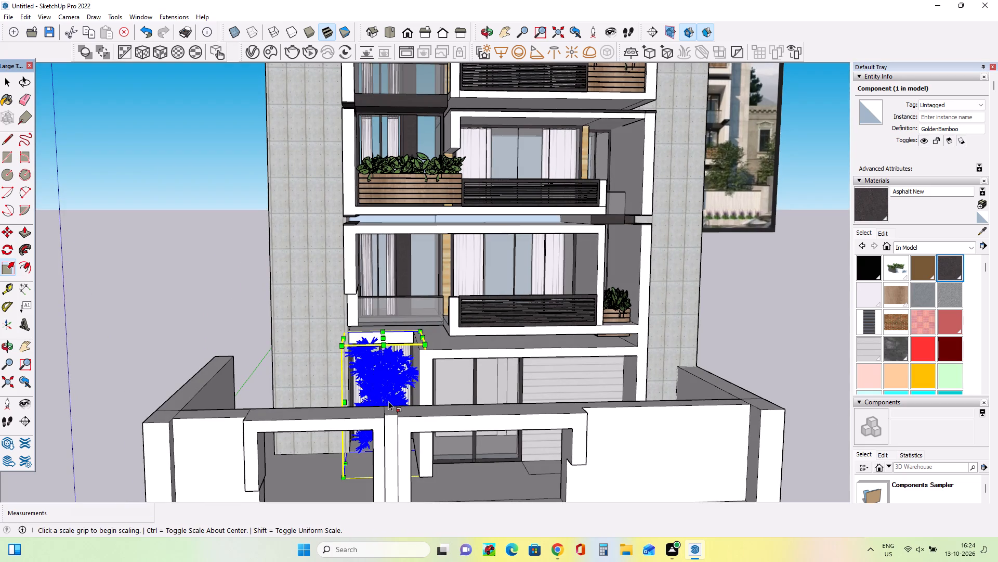
scroll(388, 401, "down", 3)
middle_click_drag(390, 405, 402, 423)
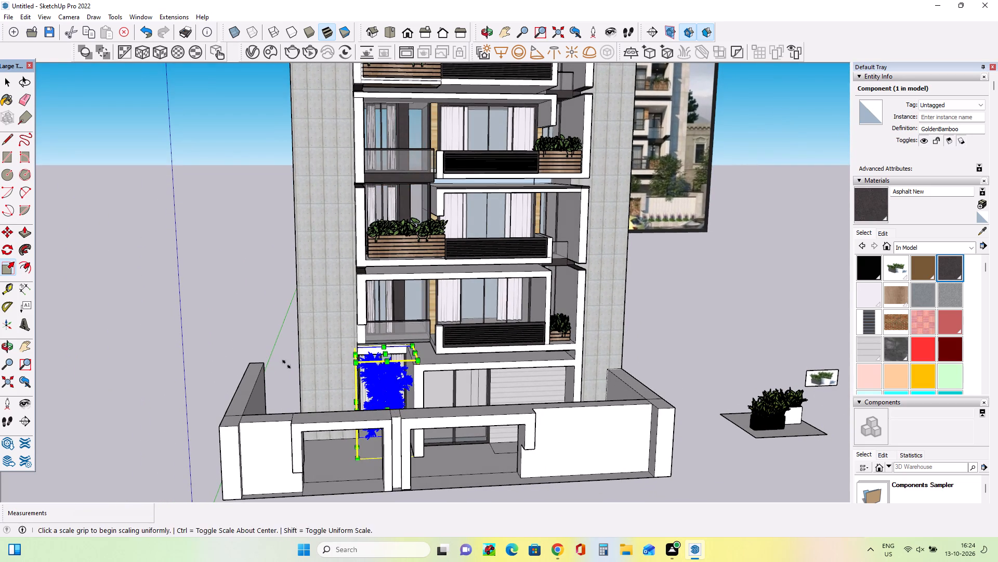
left_click(6, 229)
left_click(377, 374)
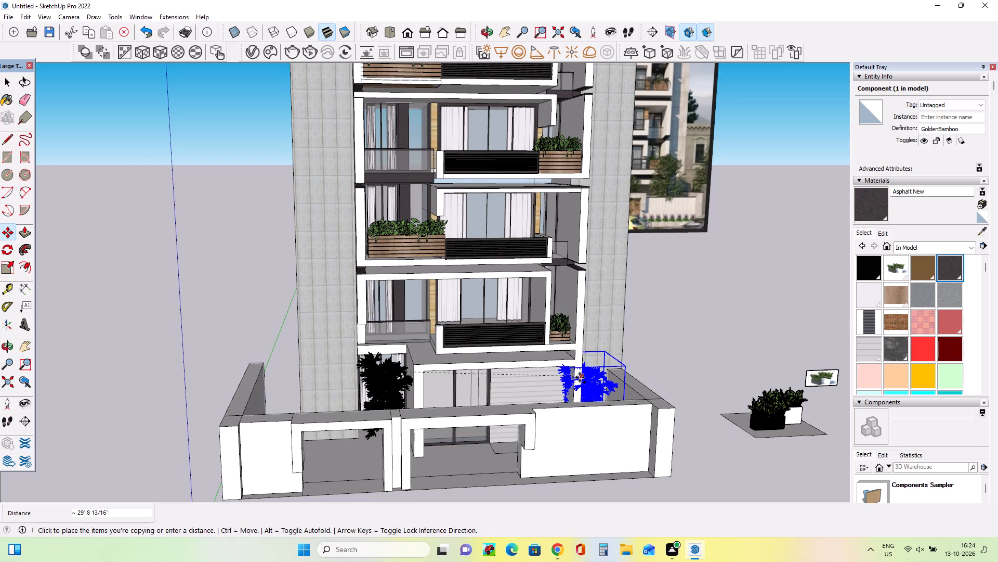
left_click(580, 377)
Stretch the copied bamboo to about 1.5 times its height and about 1.73 times its width.
middle_click_drag(607, 403, 596, 428)
middle_click_drag(594, 440, 601, 504)
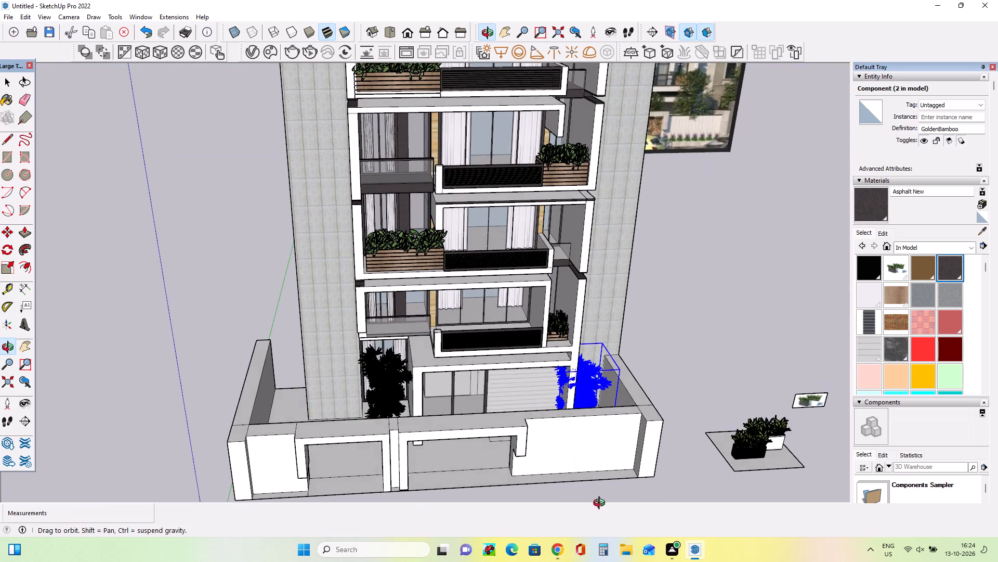
middle_click_drag(601, 504, 605, 543)
middle_click_drag(602, 443, 585, 437)
middle_click_drag(583, 436, 538, 359)
middle_click(538, 359)
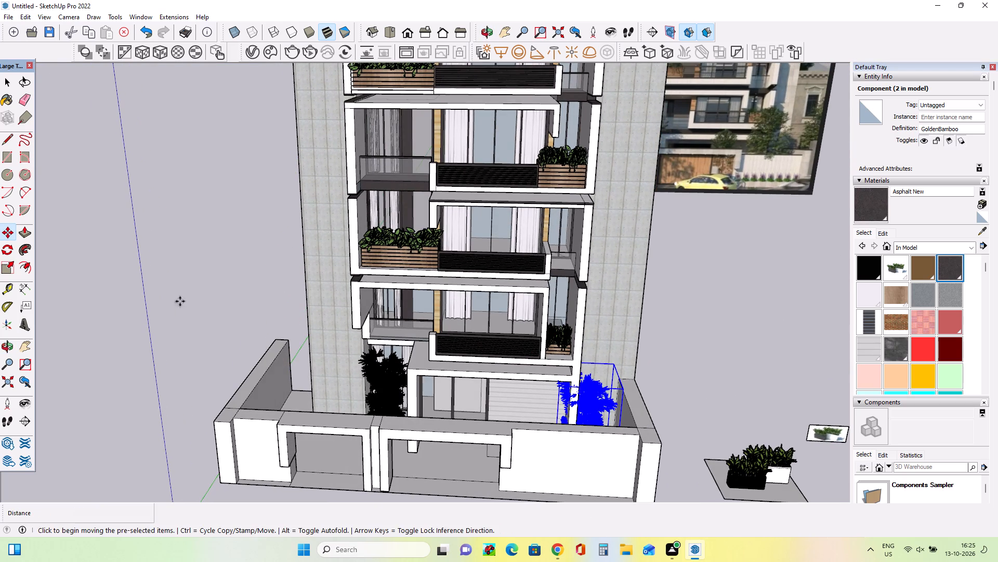
left_click(4, 263)
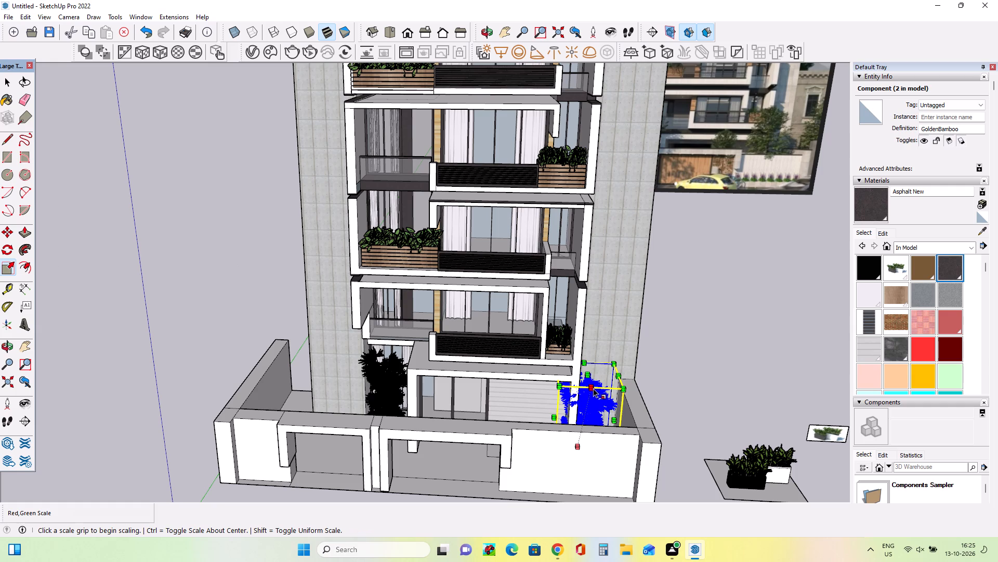
left_click(591, 376)
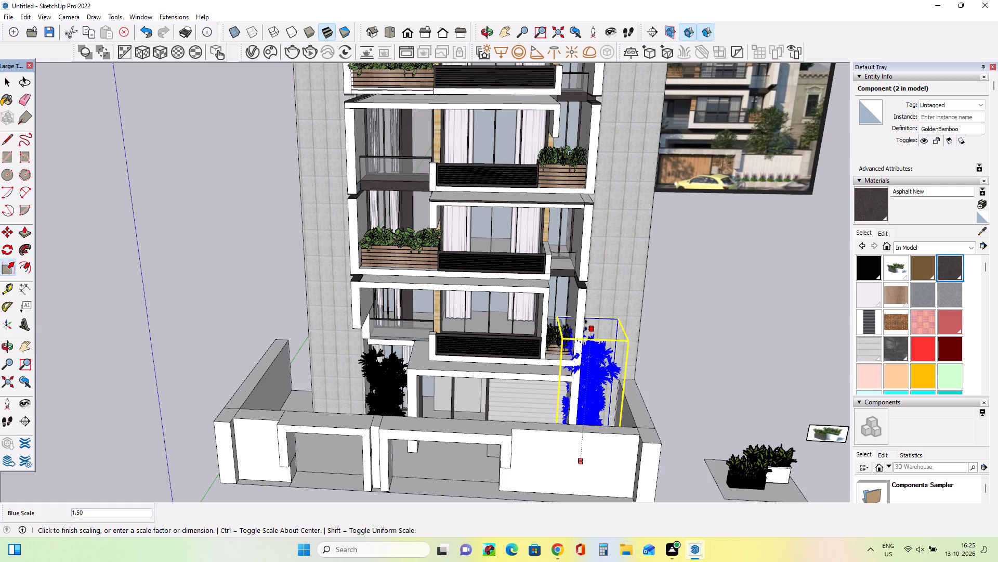
left_click(586, 325)
left_click(559, 393)
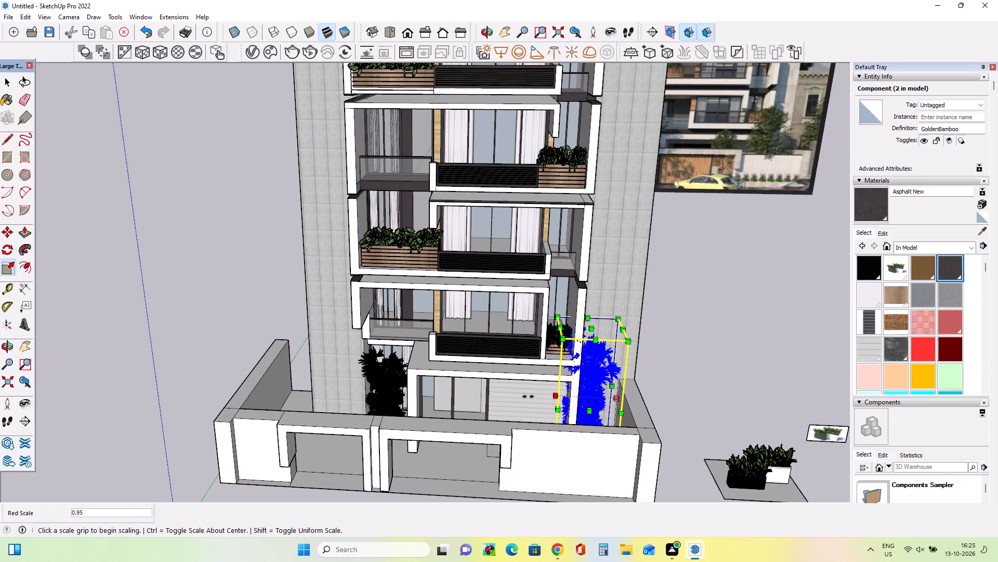
left_click(511, 400)
Copy the stretched bamboo about 9 feet toward the wide gate opening.
middle_click(528, 438)
middle_click_drag(529, 438, 530, 437)
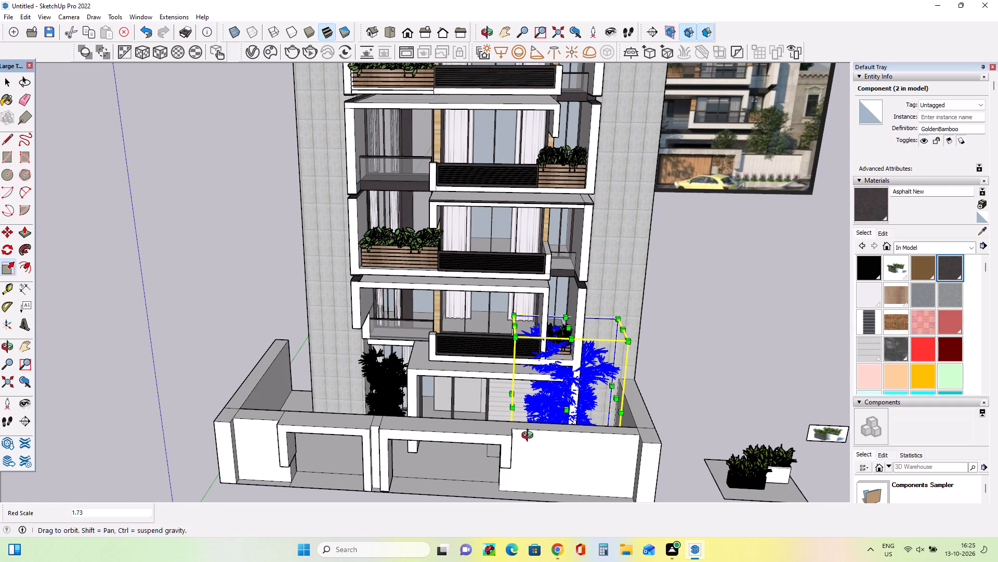
middle_click_drag(530, 437, 560, 405)
scroll(560, 405, "down", 5)
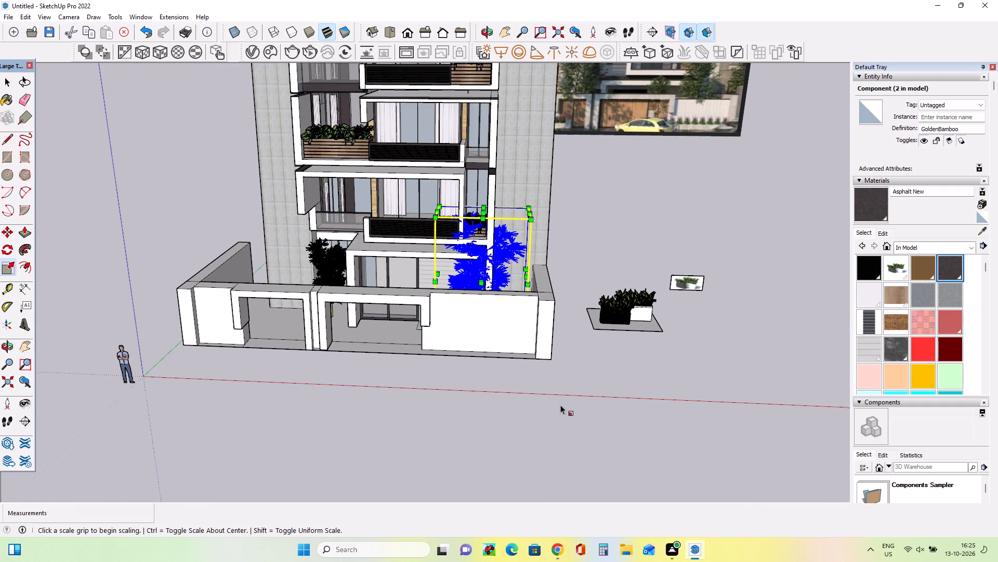
middle_click_drag(560, 405, 600, 394)
middle_click_drag(513, 373, 561, 413)
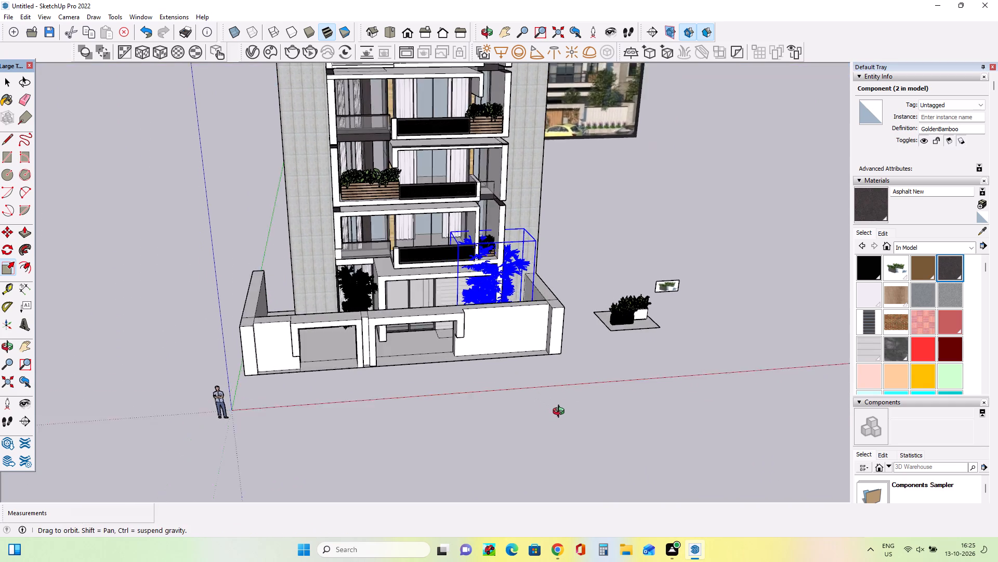
middle_click_drag(561, 413, 573, 429)
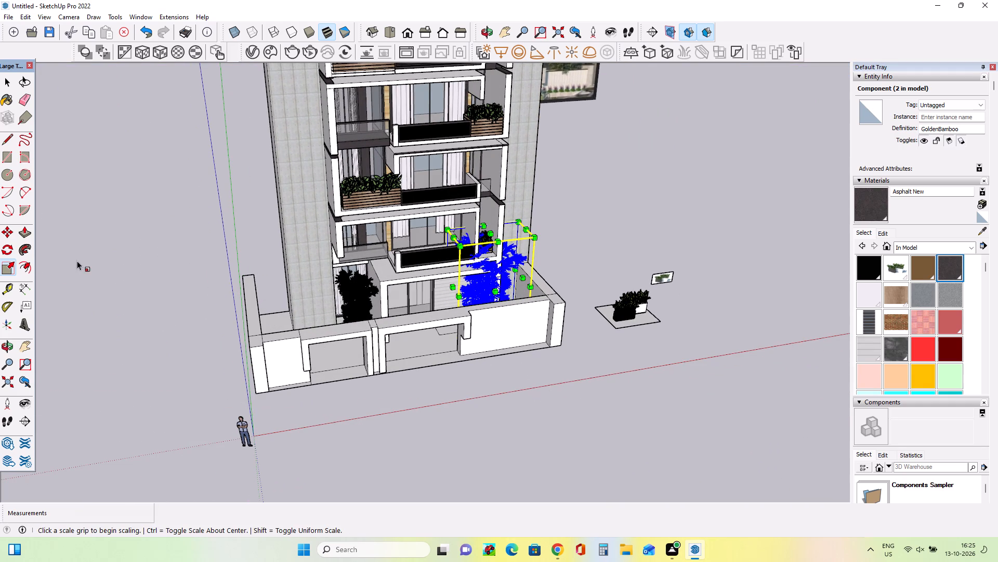
left_click(4, 240)
left_click(471, 301)
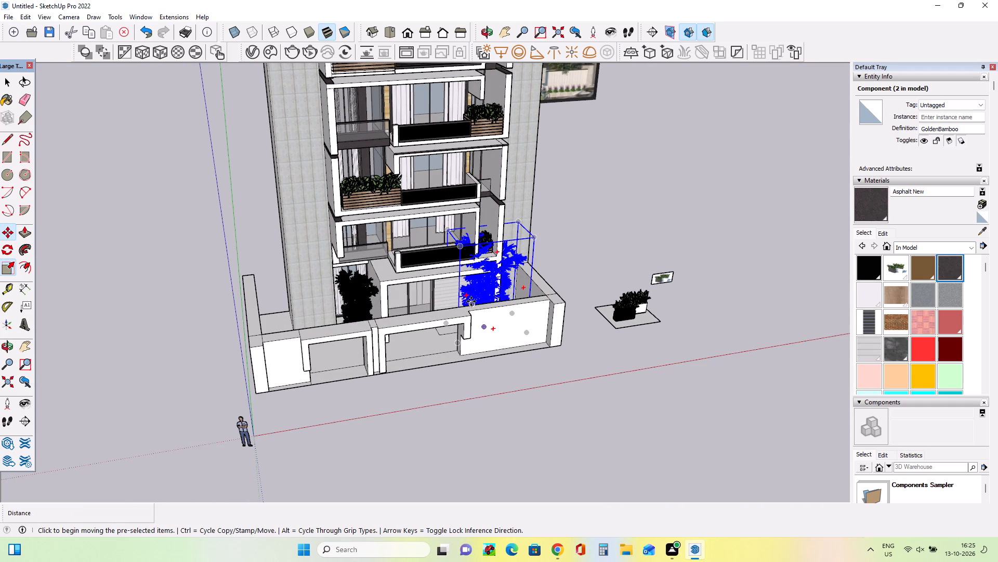
left_click(431, 320)
Scale the newest bamboo copy down uniformly to about 0.58, and stretch its depth by about 1.25.
middle_click_drag(502, 324, 433, 339)
left_click(6, 271)
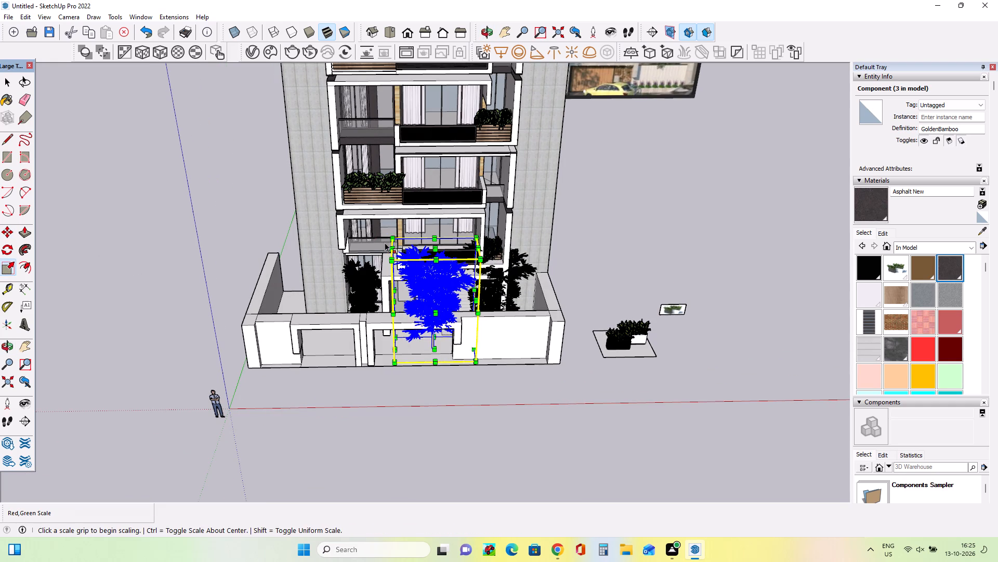
left_click(389, 258)
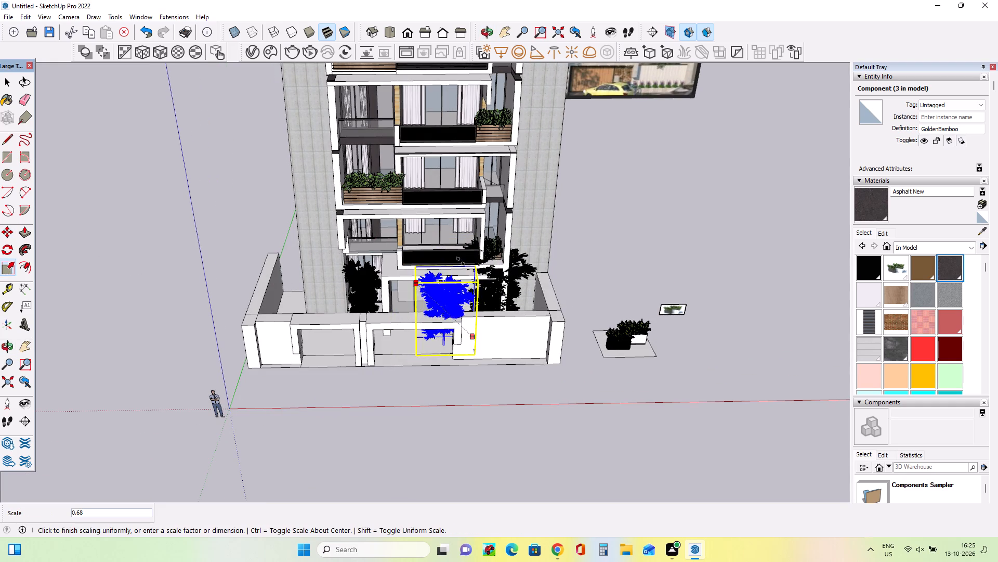
left_click(476, 266)
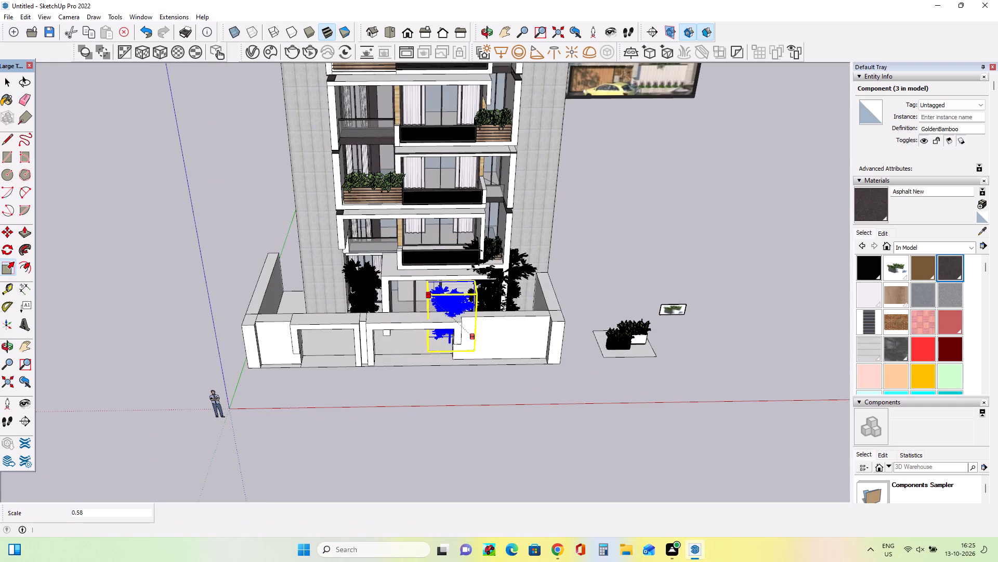
middle_click_drag(455, 360, 484, 289)
middle_click(483, 287)
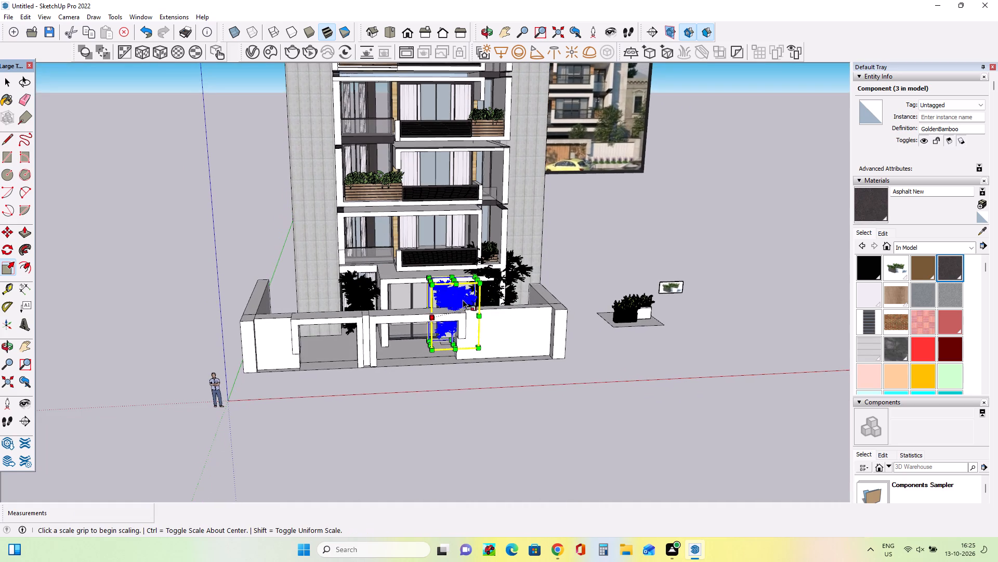
left_click(454, 320)
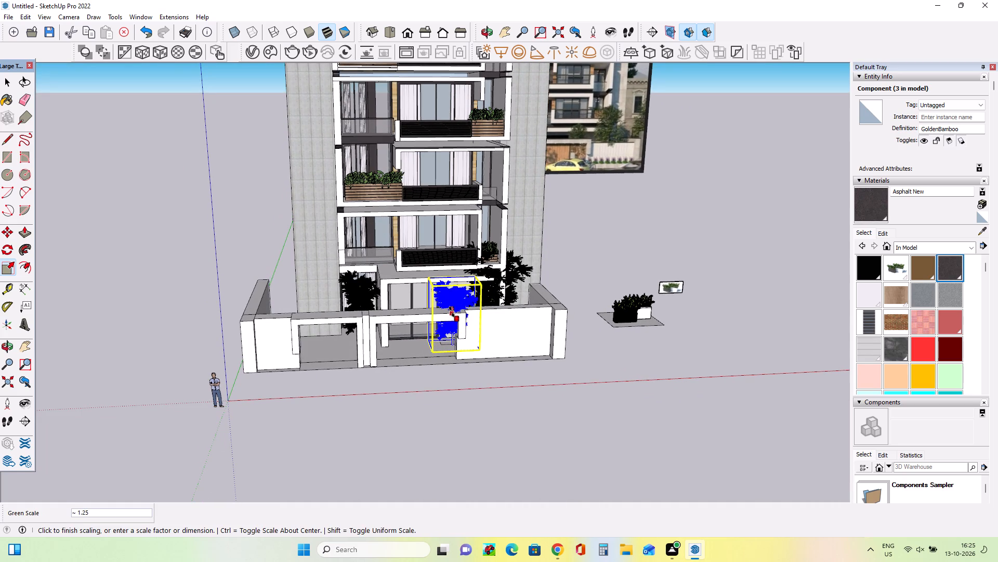
left_click(451, 305)
middle_click(488, 358)
middle_click_drag(484, 360, 466, 374)
middle_click(466, 374)
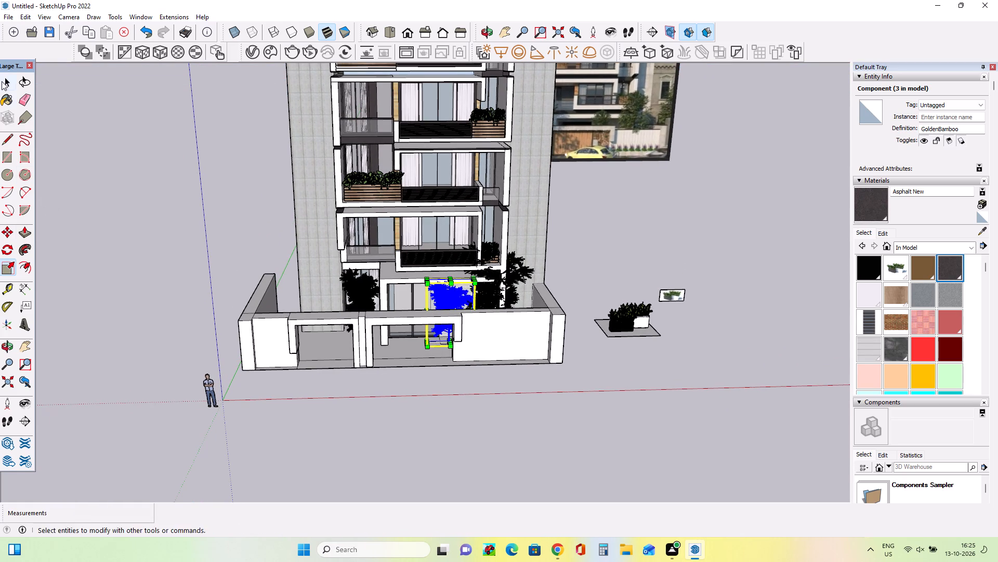
left_click(8, 82)
left_click(120, 180)
Open the House+plant_11 component for editing and delete the plant picture panel behind the planters.
middle_click(251, 335)
middle_click_drag(253, 334, 256, 328)
middle_click_drag(259, 315, 260, 308)
scroll(259, 311, "down", 3)
middle_click_drag(259, 320, 264, 336)
left_click(563, 326)
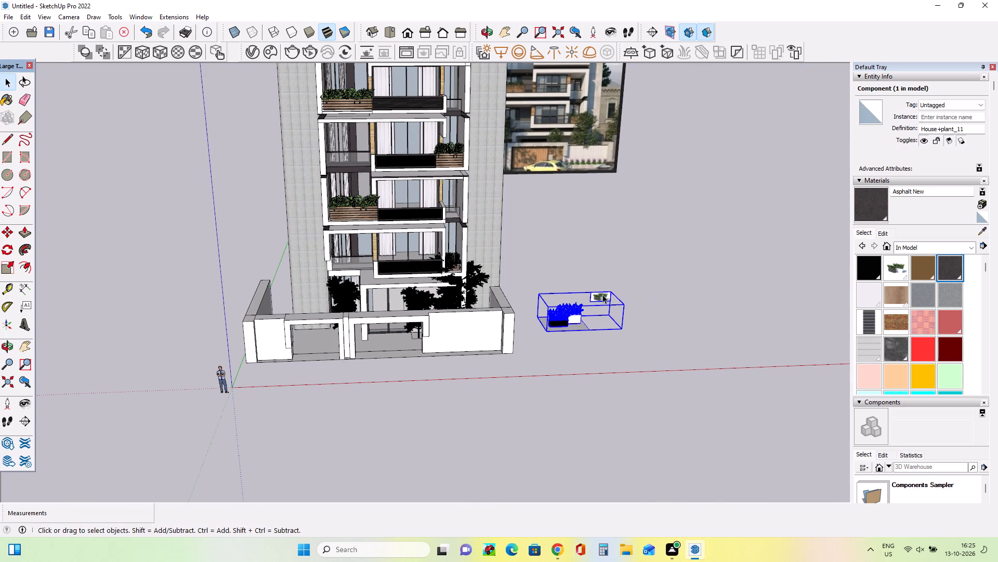
right_click(602, 293)
left_click(632, 300)
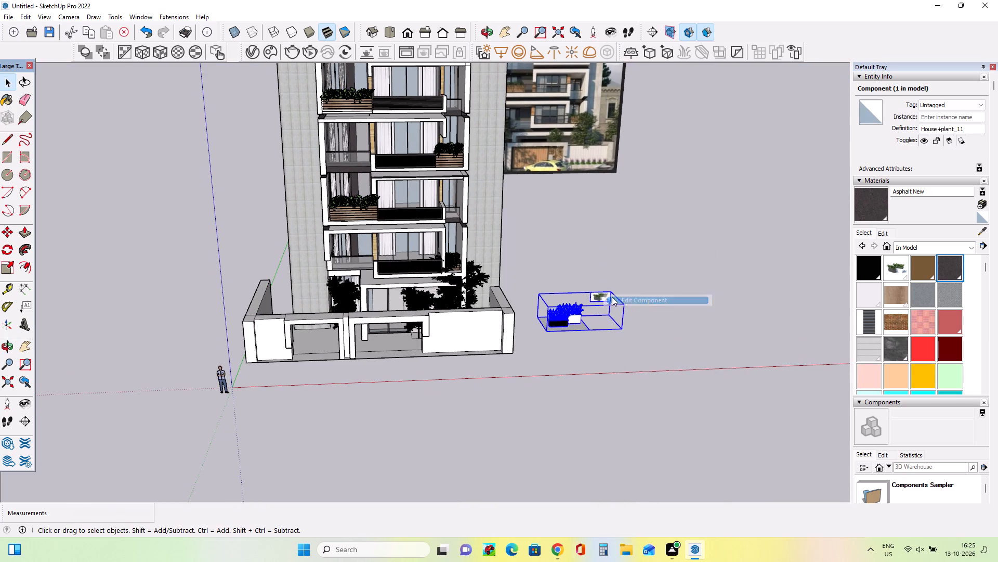
left_click(601, 295)
key("Delete")
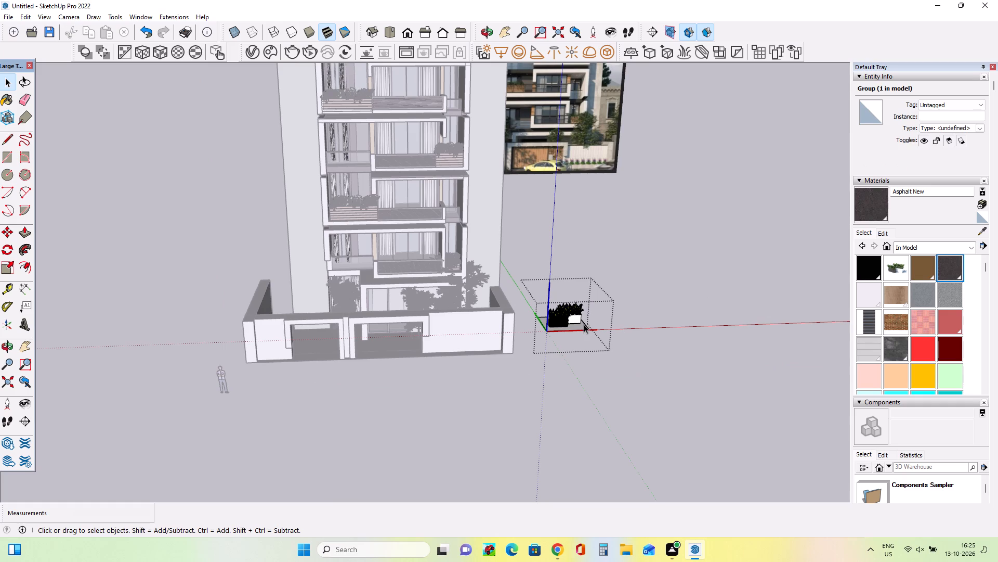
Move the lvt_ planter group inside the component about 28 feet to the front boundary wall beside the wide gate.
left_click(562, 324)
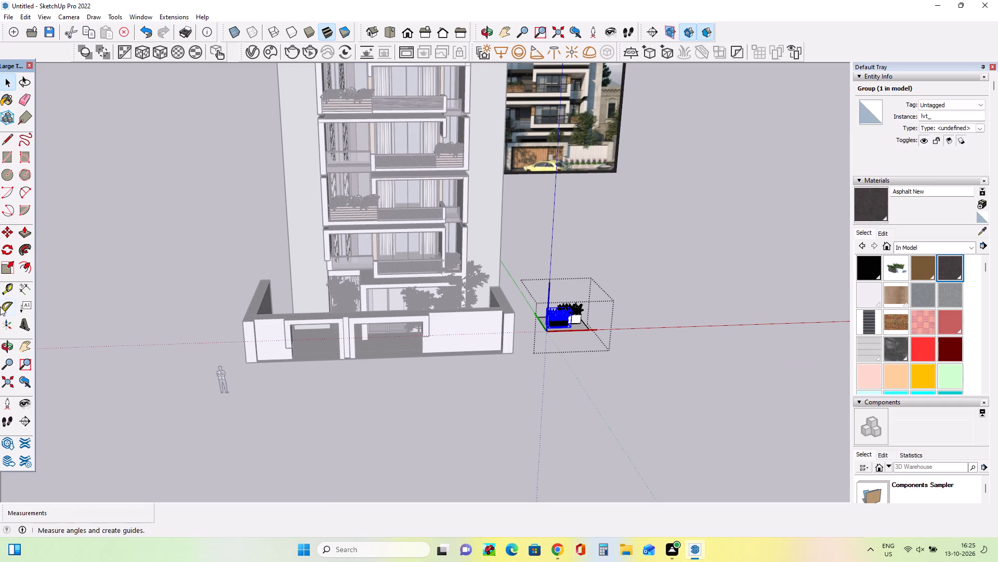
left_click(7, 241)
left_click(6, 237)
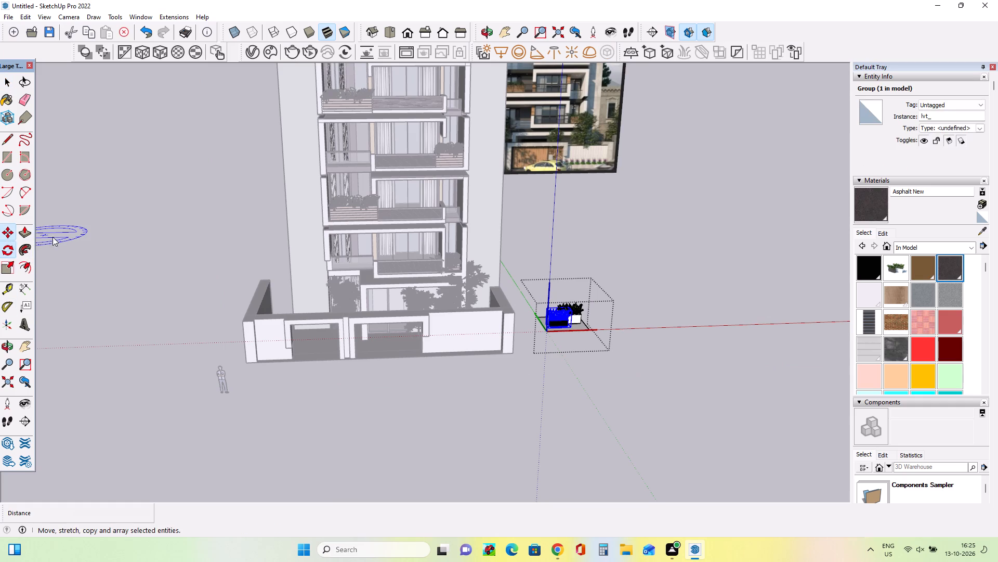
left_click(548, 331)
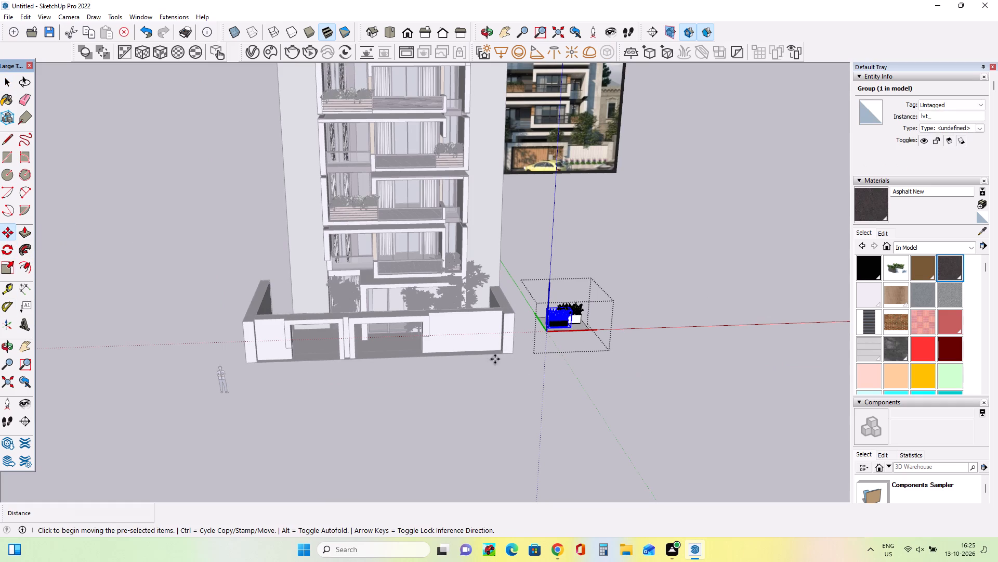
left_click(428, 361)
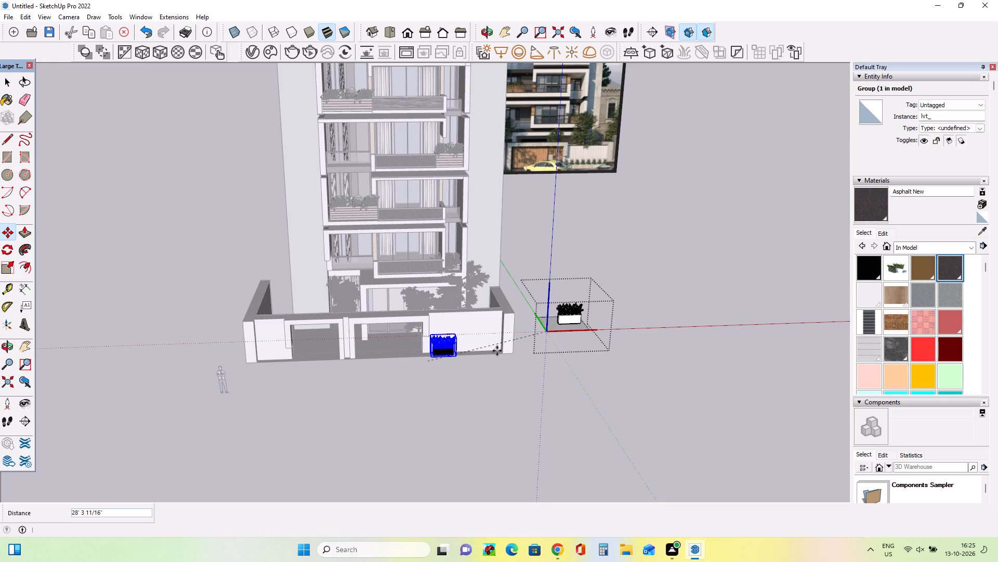
Delete the lvt_ planter at the front wall and leave the component.
left_click(561, 325)
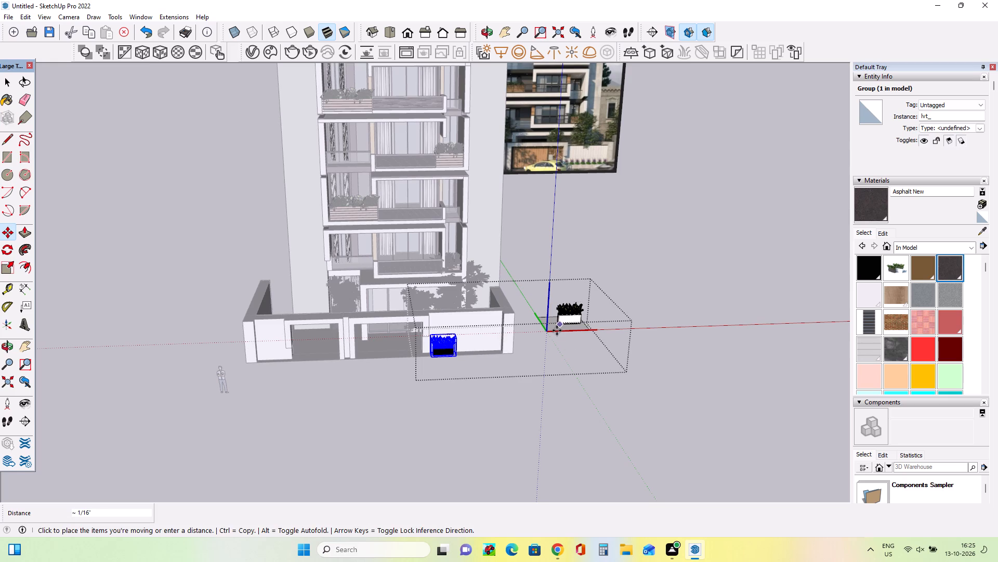
key("Delete")
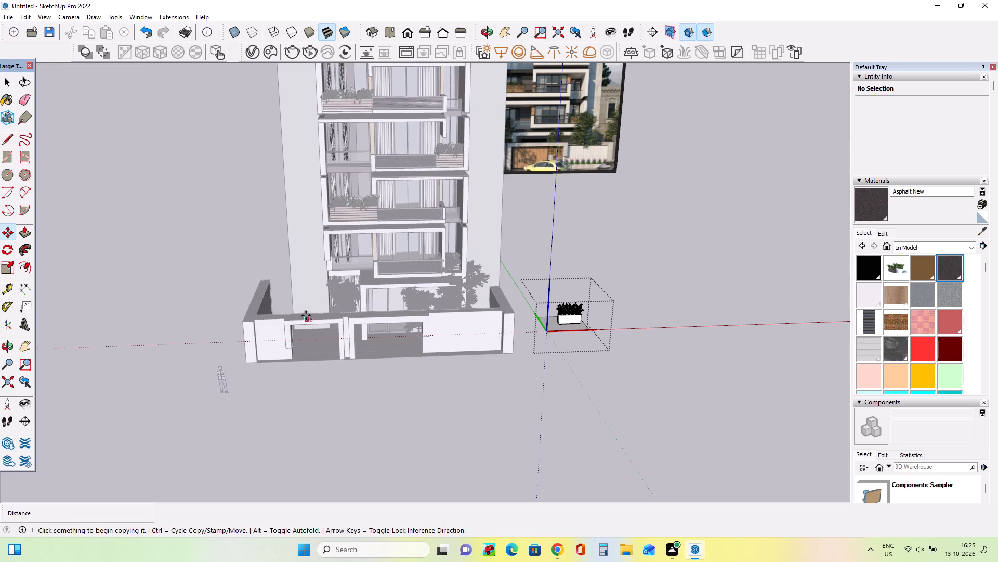
left_click(2, 77)
left_click(85, 124)
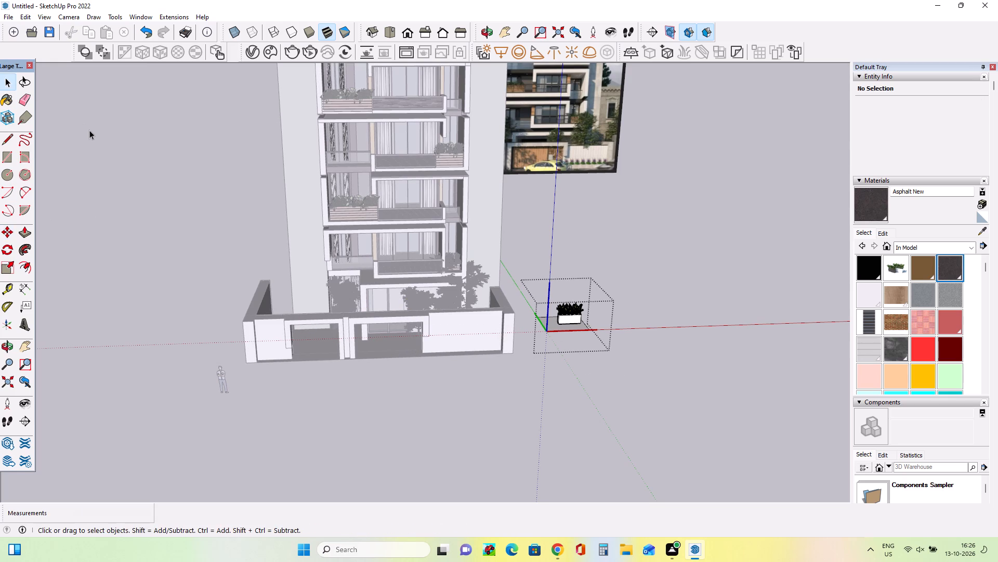
Reopen the House+plant_11 component and move the lvt_2 planter about 28 feet to the front wall beside the wide gate.
left_click(573, 317)
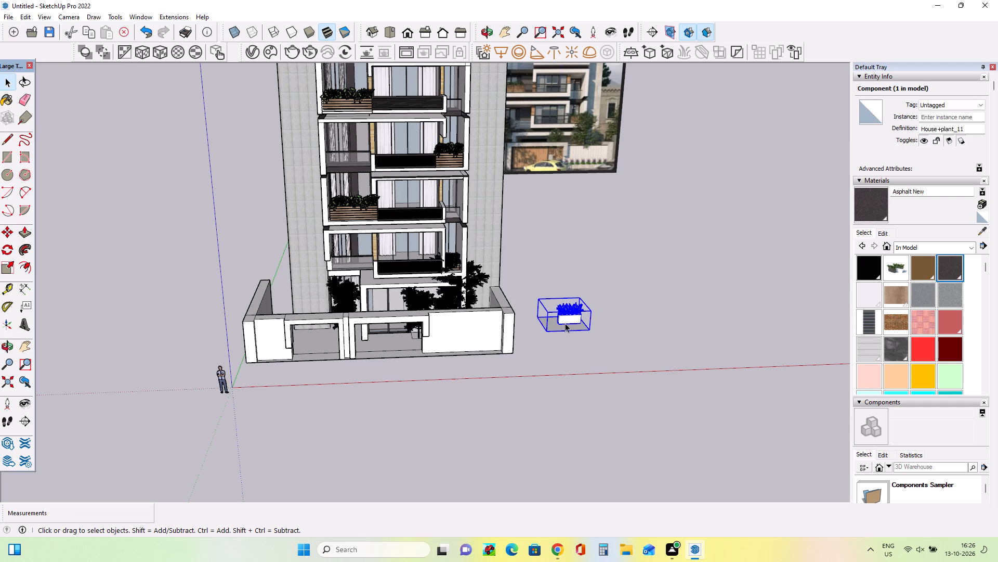
left_click(559, 327)
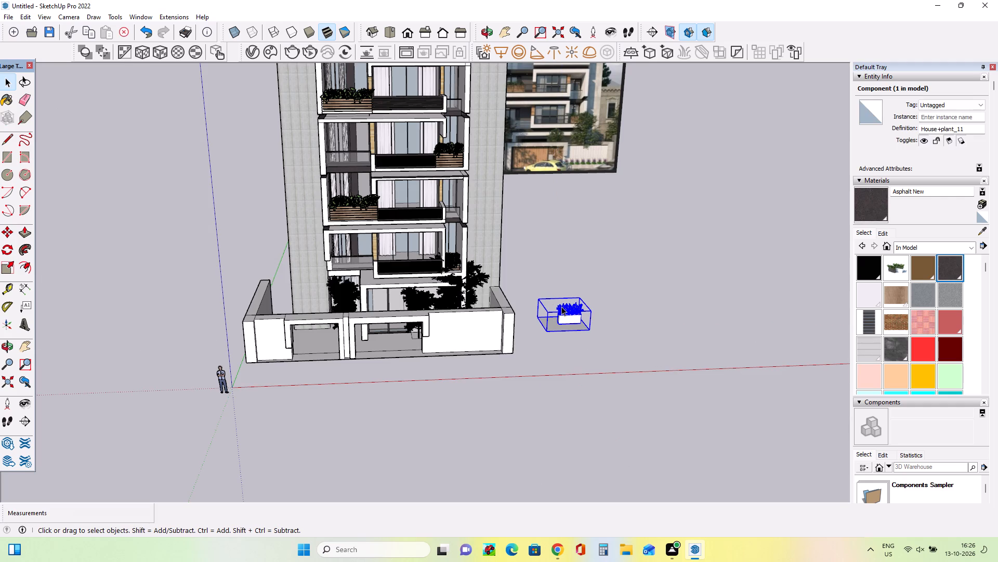
right_click(561, 306)
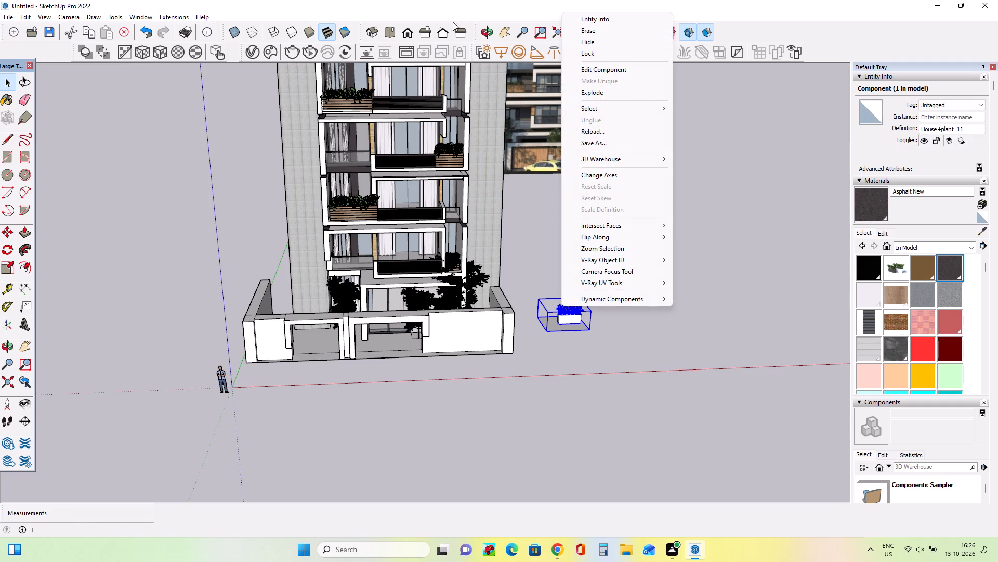
left_click(618, 69)
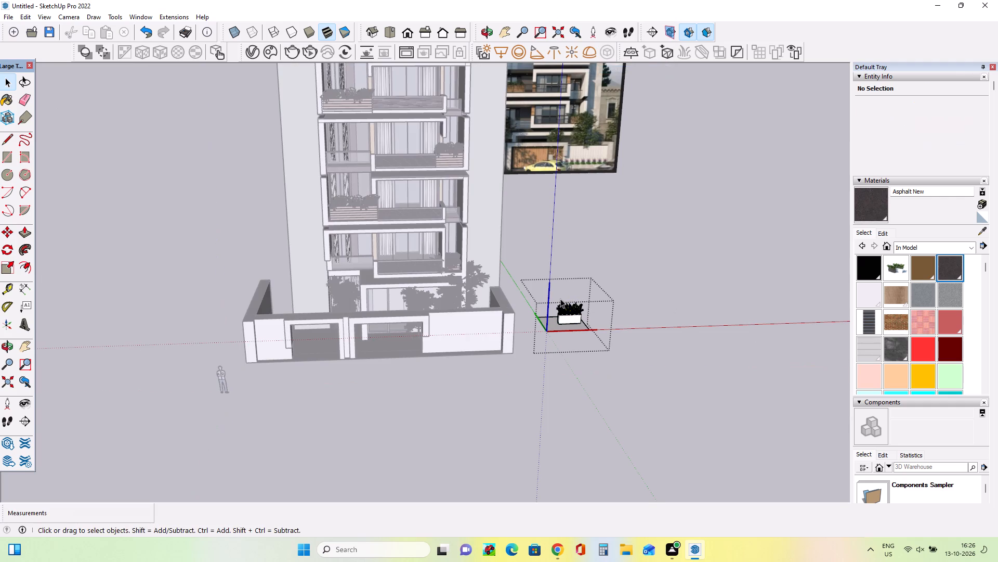
left_click(0, 80)
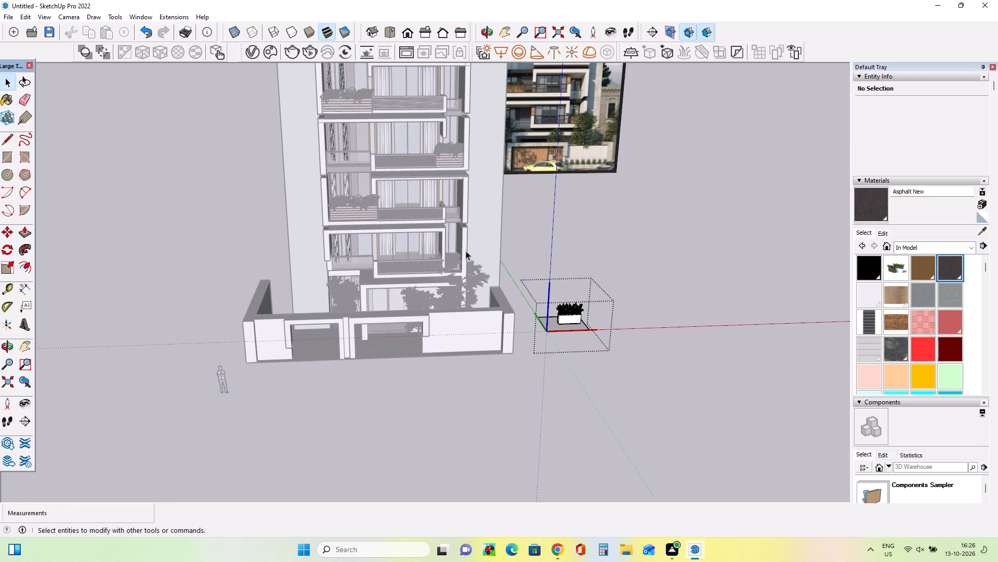
left_click(564, 317)
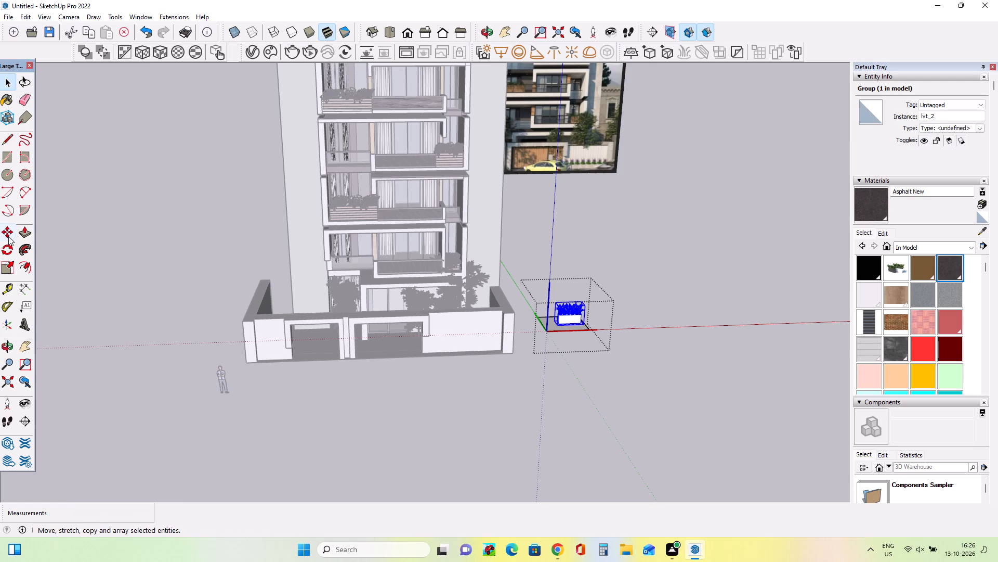
left_click(8, 236)
left_click(559, 325)
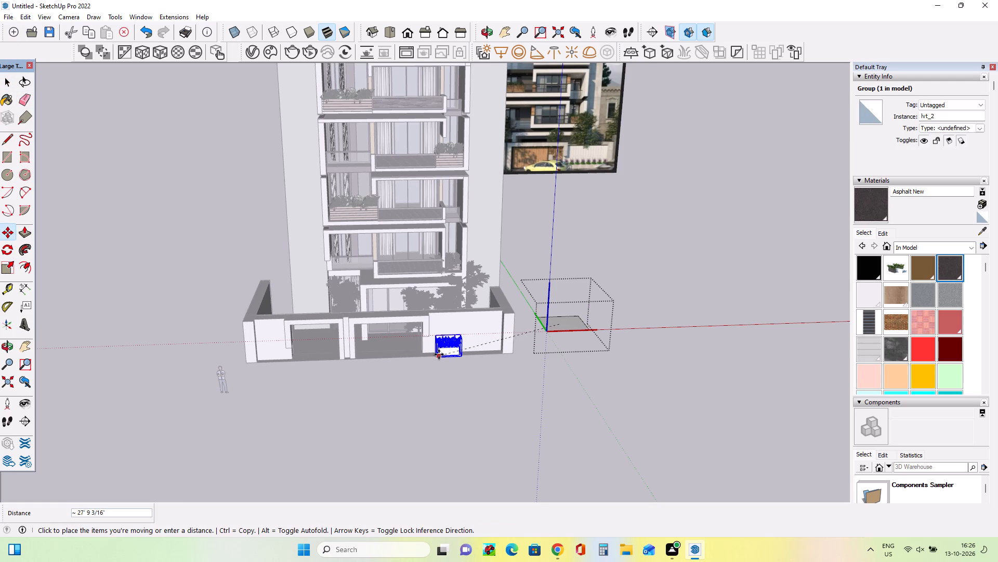
left_click(439, 354)
Copy the lvt_2 planter about 7 feet along the front wall, away from the wide gate, and leave the component.
left_click(464, 355)
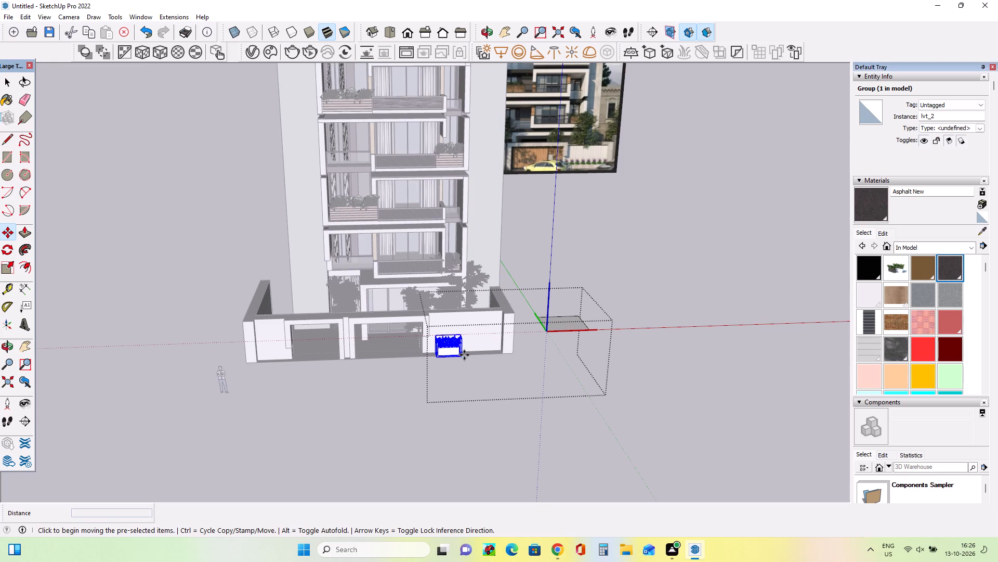
left_click(493, 354)
middle_click(612, 328)
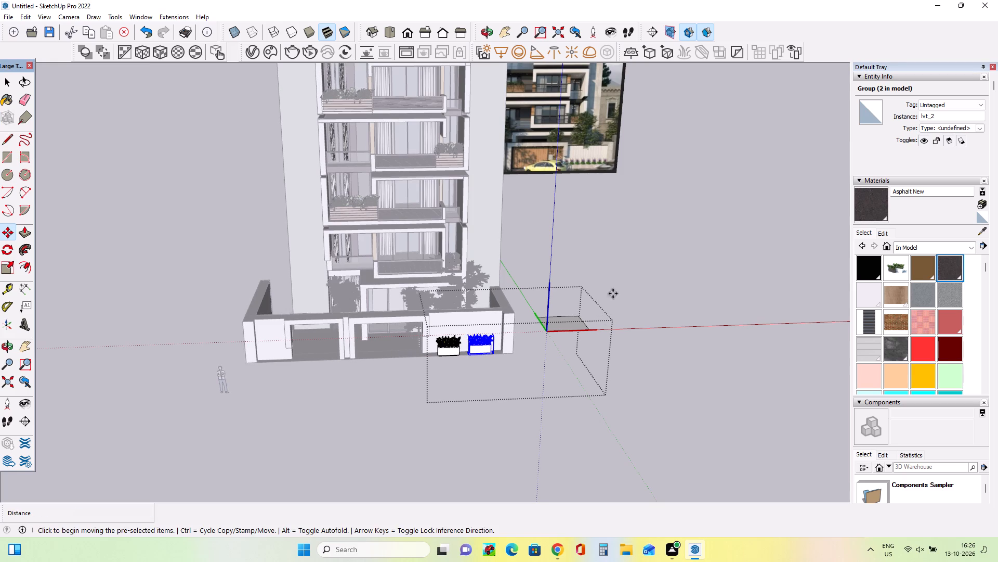
left_click(8, 82)
left_click(151, 121)
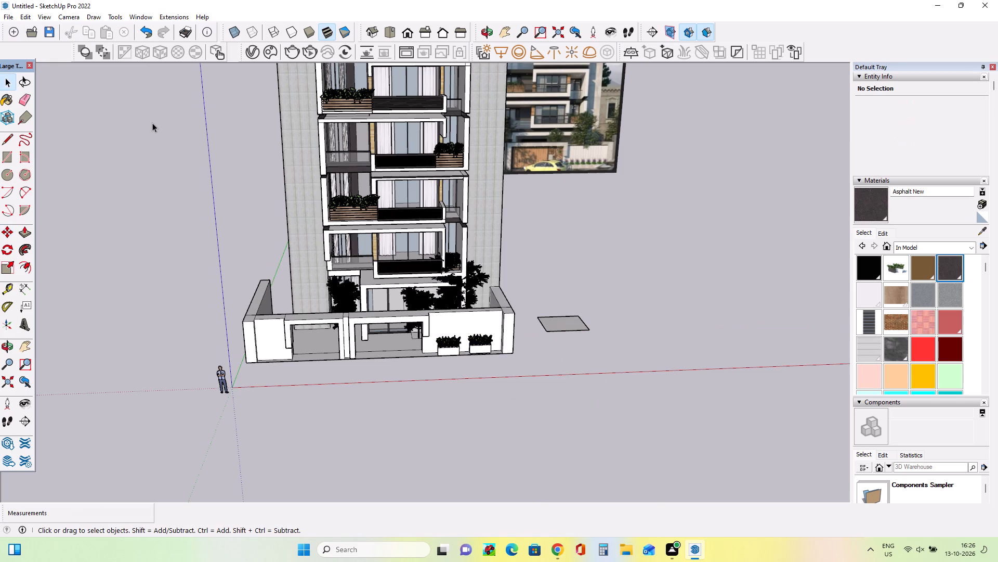
left_click(152, 123)
Delete the leftover flat ground panel inside the House+plant_11 component and leave it.
left_click_drag(621, 301, 533, 351)
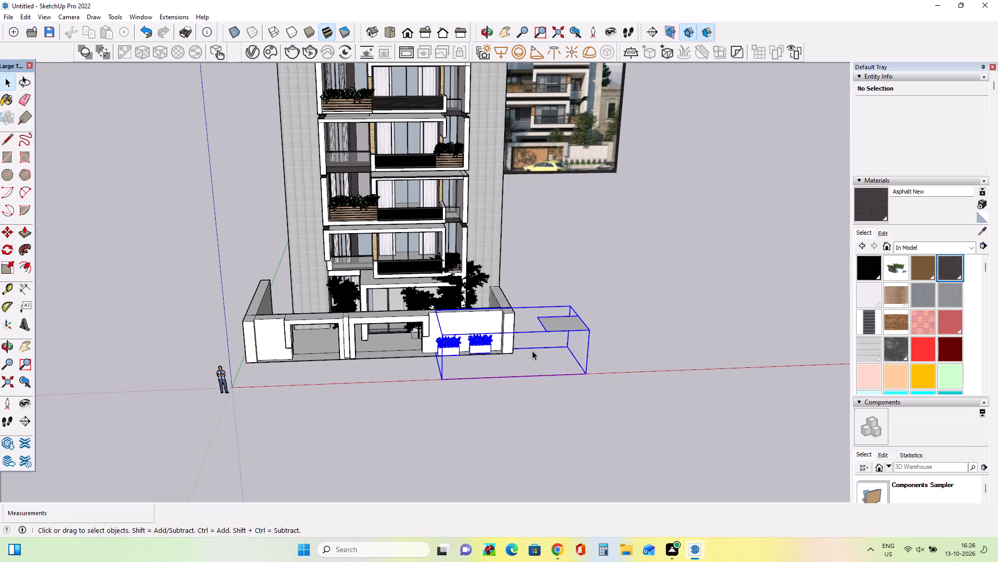
right_click_drag(564, 316, 570, 303)
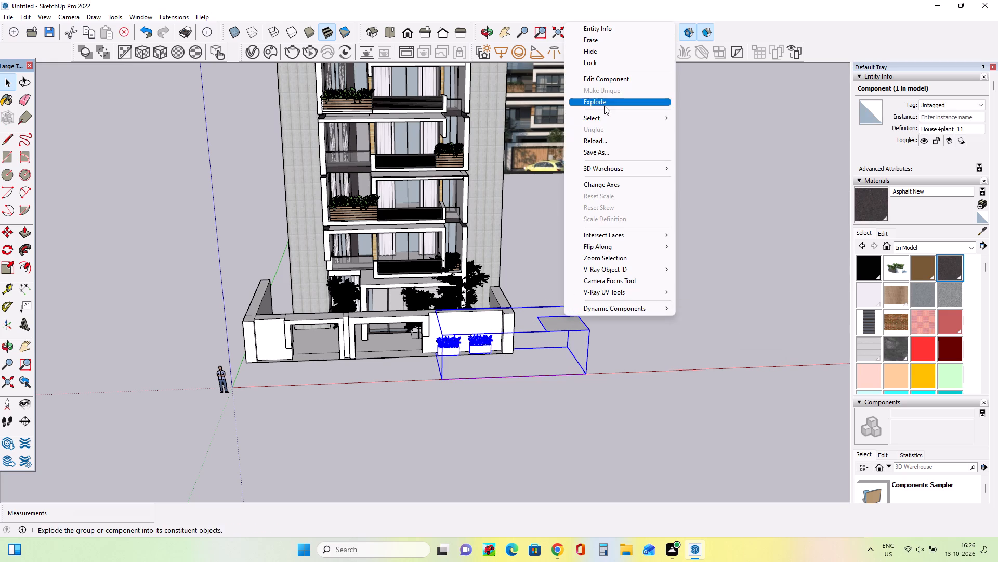
left_click(599, 81)
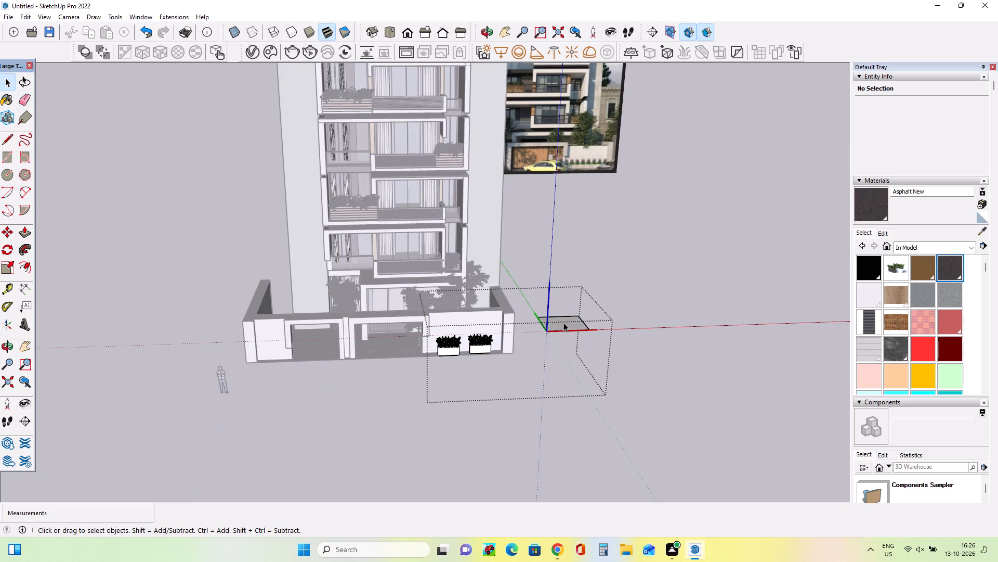
left_click(563, 323)
key("Delete")
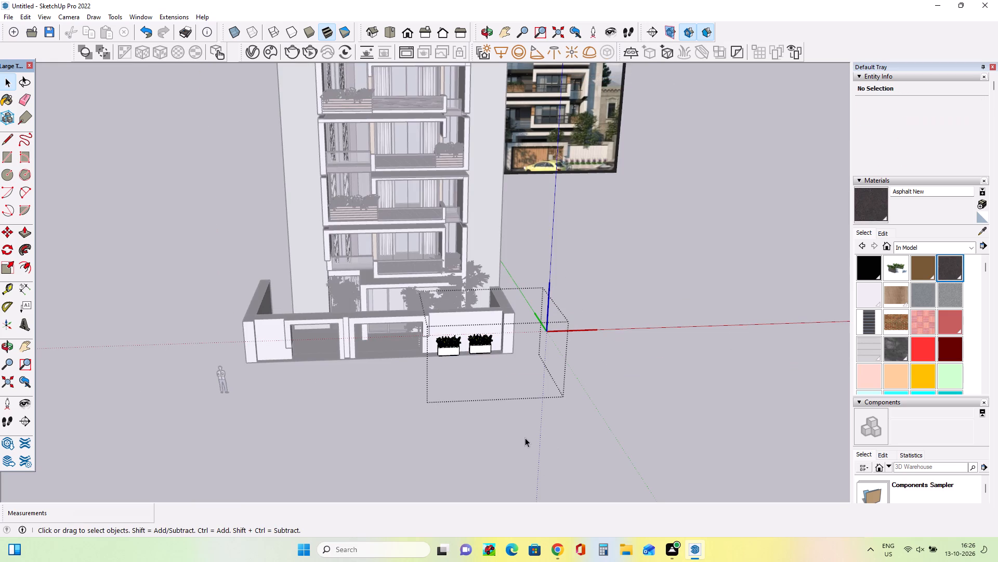
double_click(161, 296)
Examine the street-level wall, gates and planting in the reference image and the whole front of the building model.
middle_click_drag(327, 406, 333, 386)
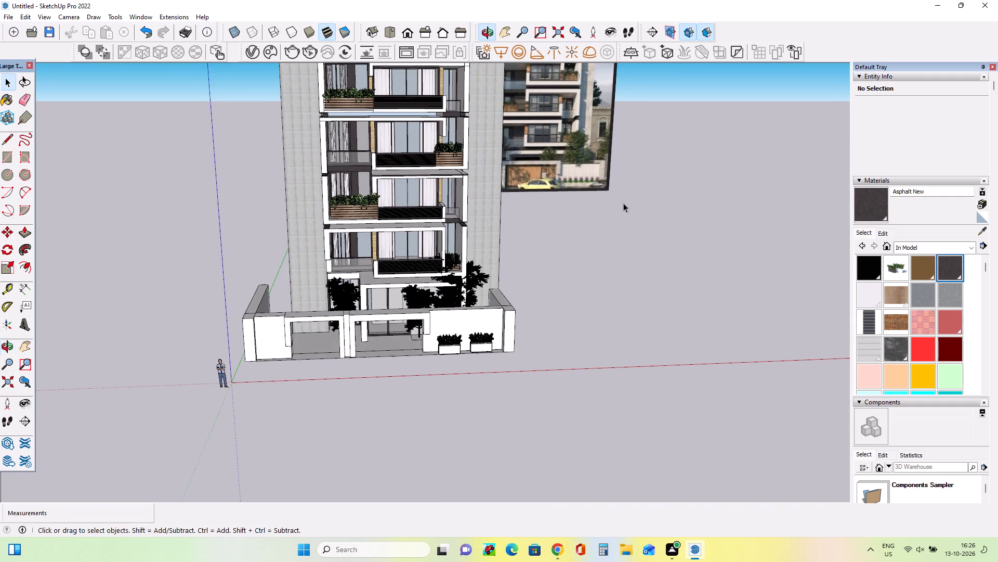
scroll(503, 158, "up", 15)
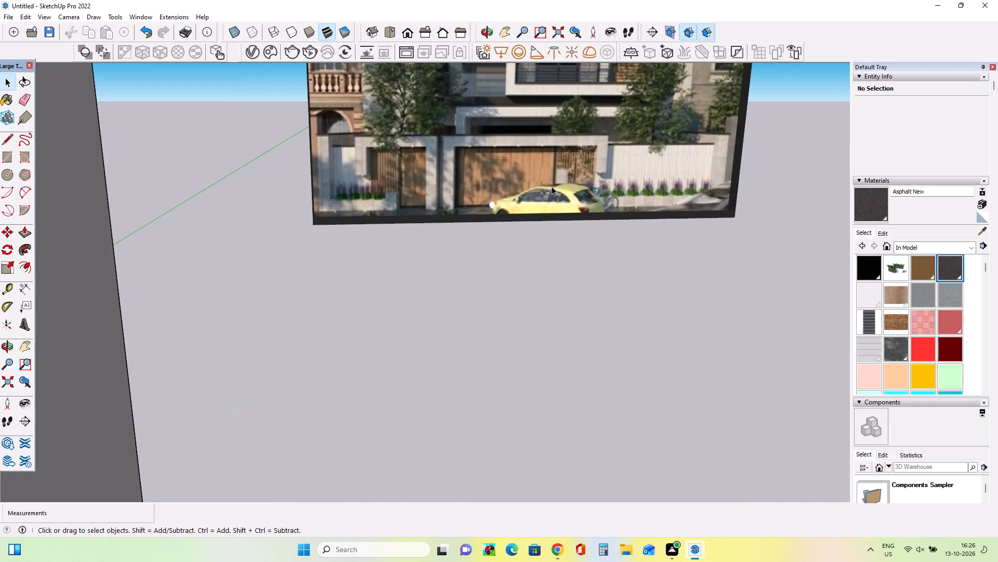
scroll(551, 186, "down", 1)
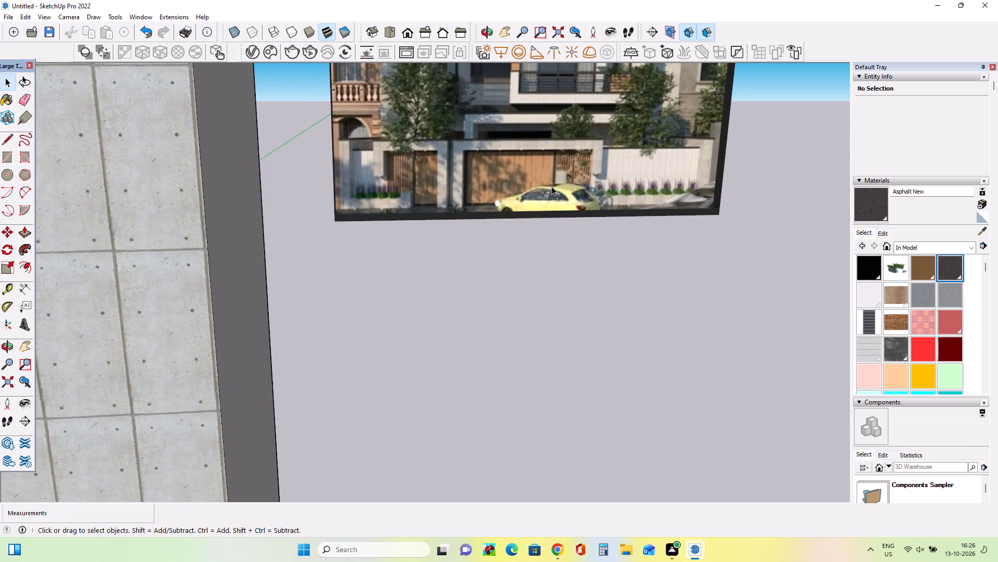
scroll(551, 186, "down", 4)
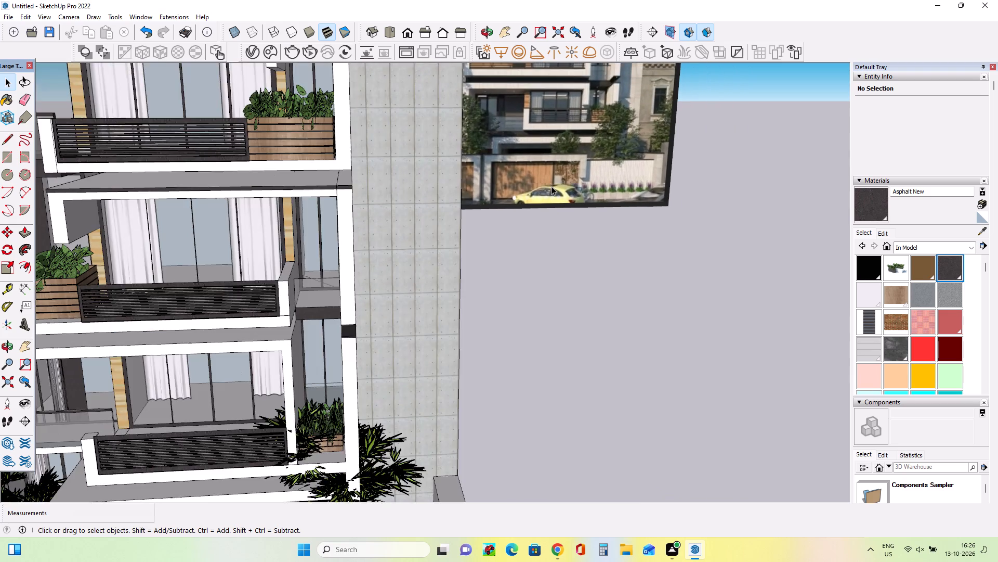
scroll(551, 186, "down", 10)
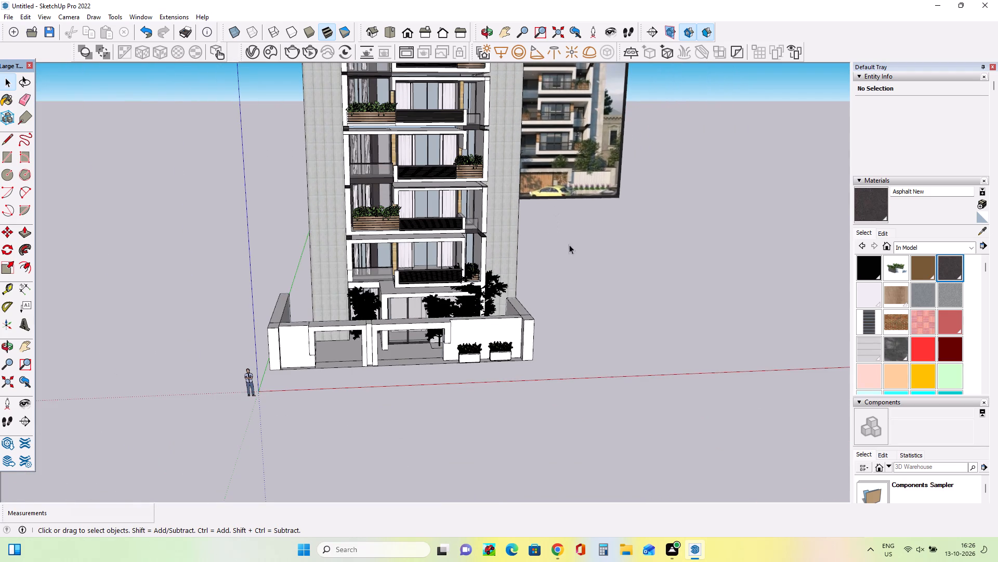
left_click(27, 351)
left_click_drag(220, 287, 228, 400)
middle_click_drag(403, 387, 412, 320)
scroll(412, 320, "down", 2)
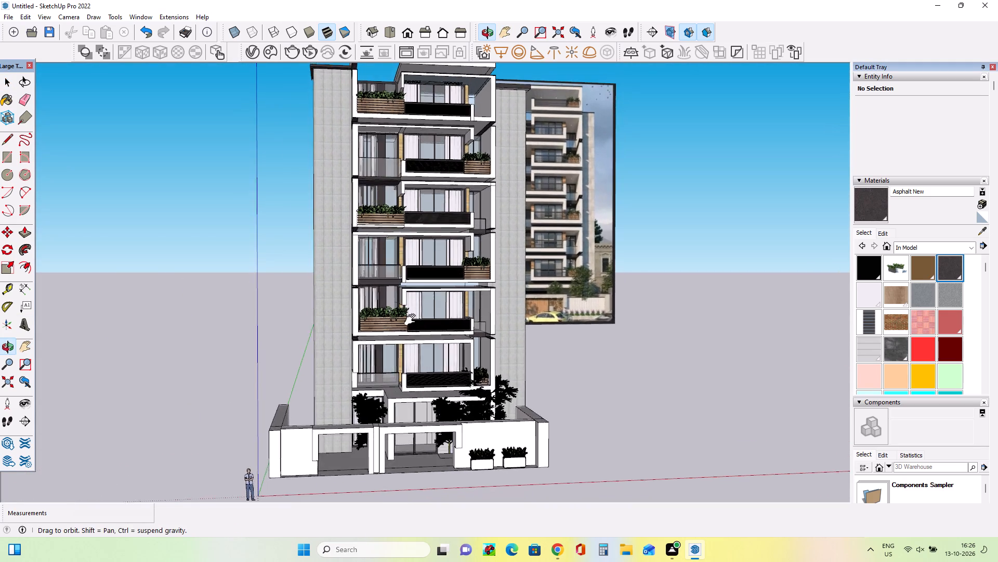
scroll(412, 320, "up", 1)
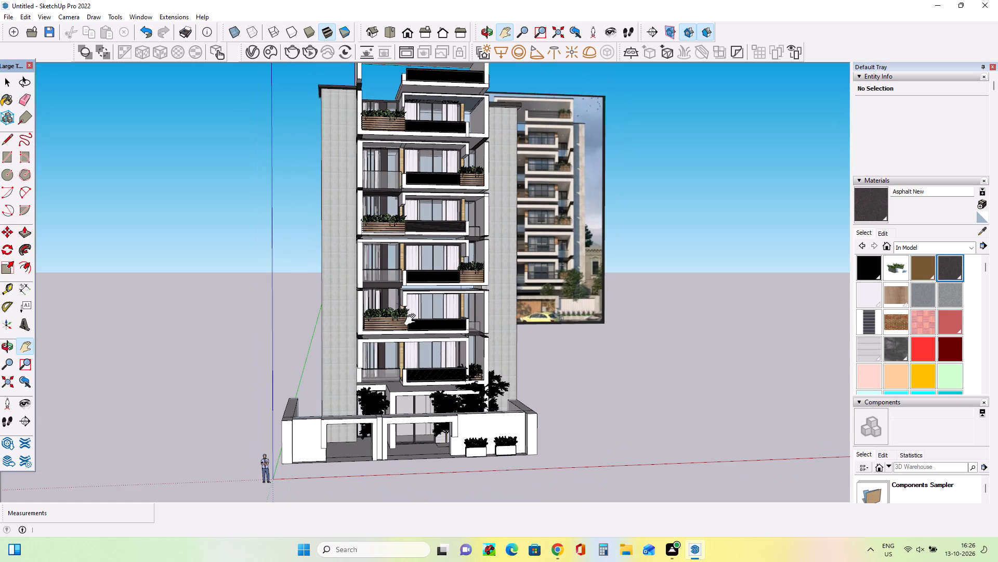
left_click_drag(412, 320, 416, 350)
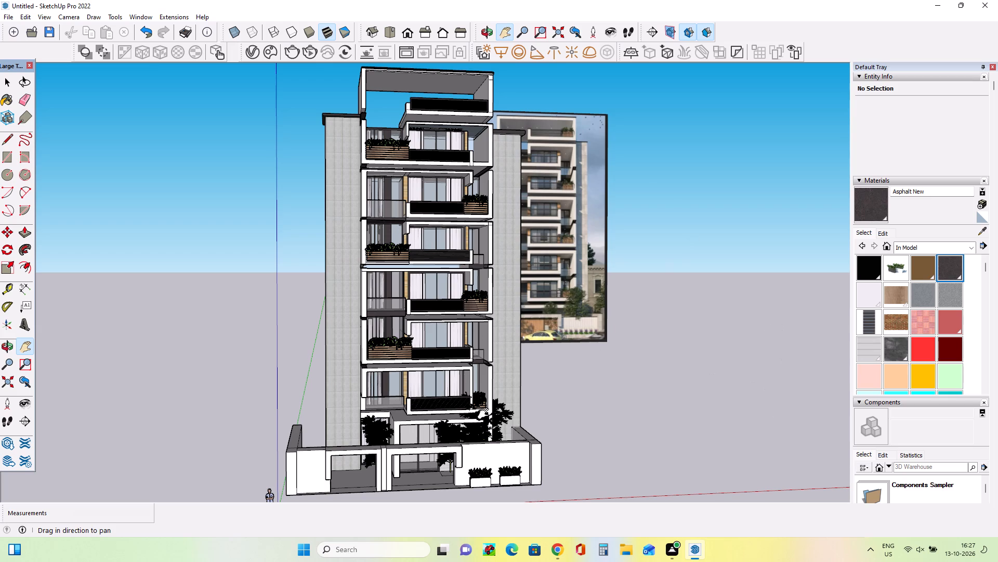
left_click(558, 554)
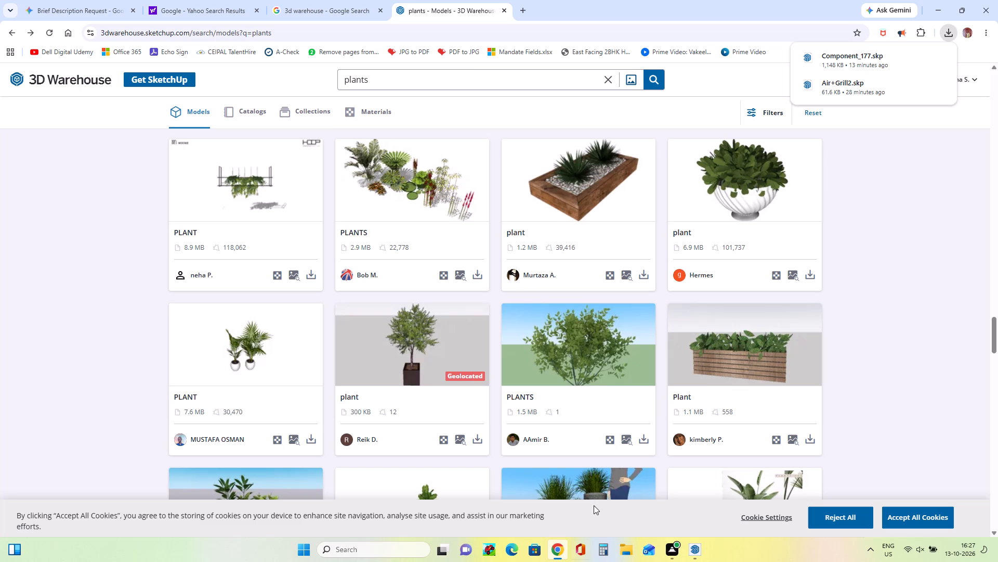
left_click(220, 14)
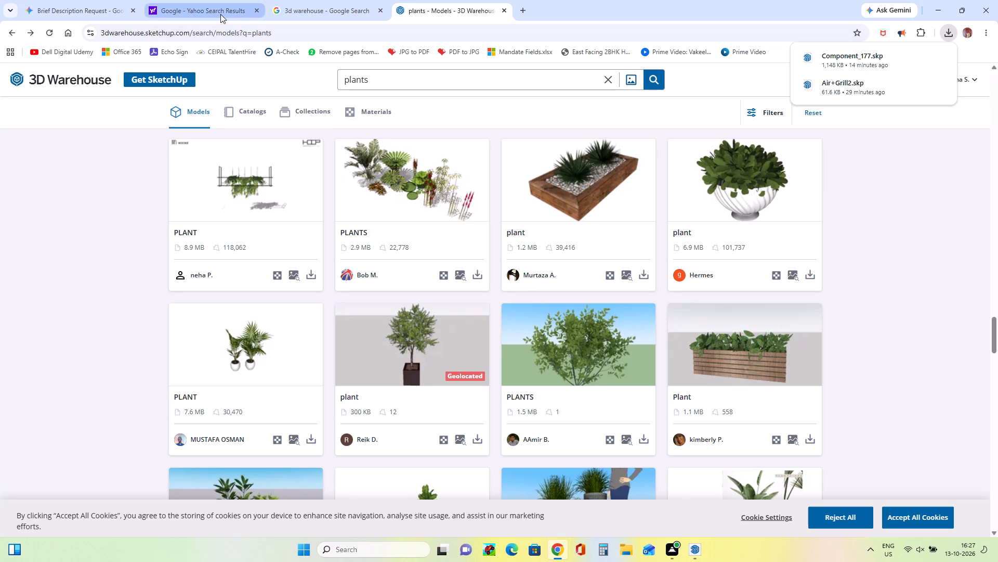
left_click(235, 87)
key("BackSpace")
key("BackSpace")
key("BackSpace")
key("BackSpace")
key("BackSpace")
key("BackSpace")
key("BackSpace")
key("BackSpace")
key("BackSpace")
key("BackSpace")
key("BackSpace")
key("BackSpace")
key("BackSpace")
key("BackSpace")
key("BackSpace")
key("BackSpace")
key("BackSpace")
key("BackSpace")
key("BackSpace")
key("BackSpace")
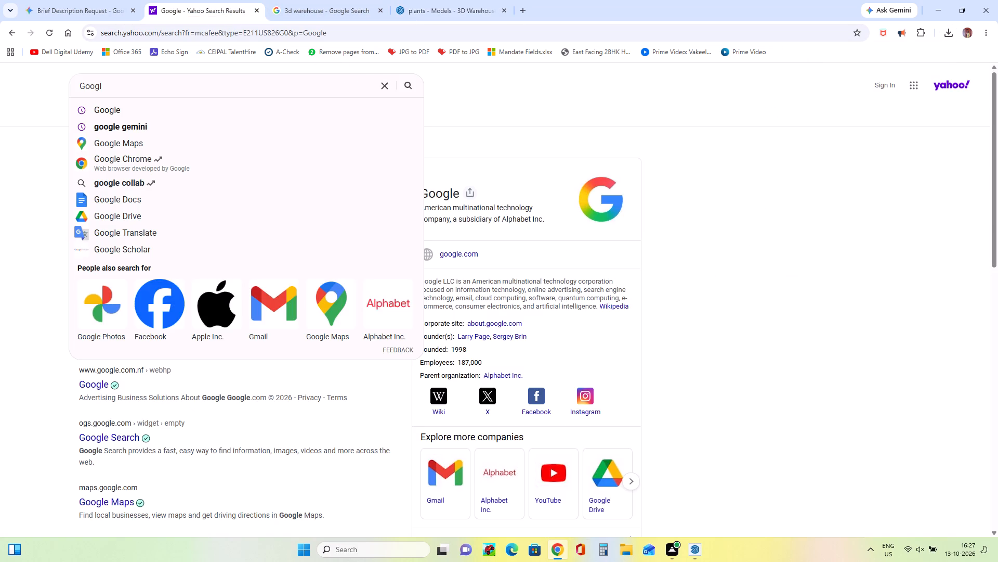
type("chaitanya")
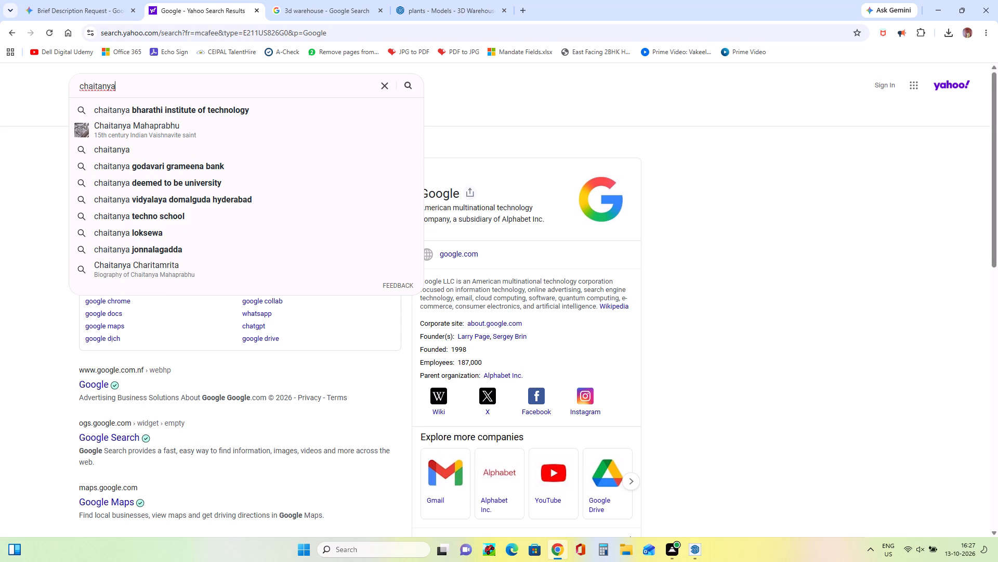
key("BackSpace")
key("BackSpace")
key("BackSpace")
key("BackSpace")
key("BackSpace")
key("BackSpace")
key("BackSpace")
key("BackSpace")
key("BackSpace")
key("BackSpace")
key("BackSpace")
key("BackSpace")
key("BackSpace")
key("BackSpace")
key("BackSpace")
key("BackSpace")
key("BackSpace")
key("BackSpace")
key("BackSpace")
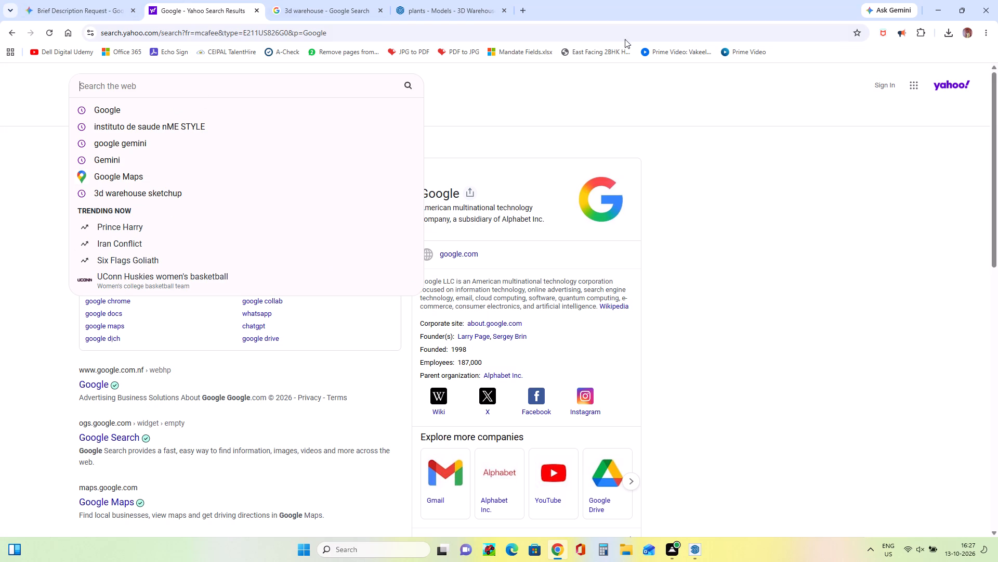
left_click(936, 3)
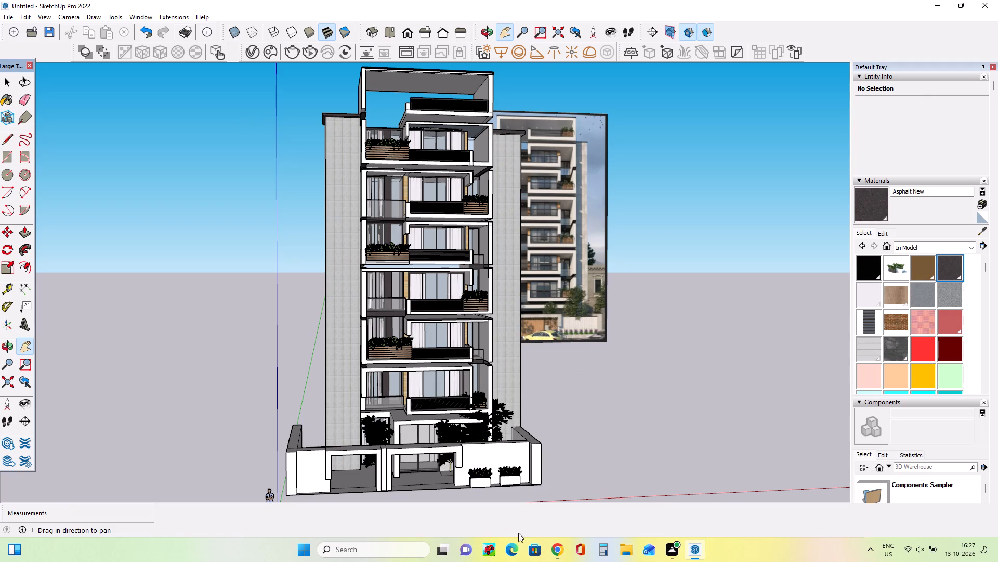
Switch to the web browser, open the 3D Warehouse site and search its models for "main gate".
left_click(554, 551)
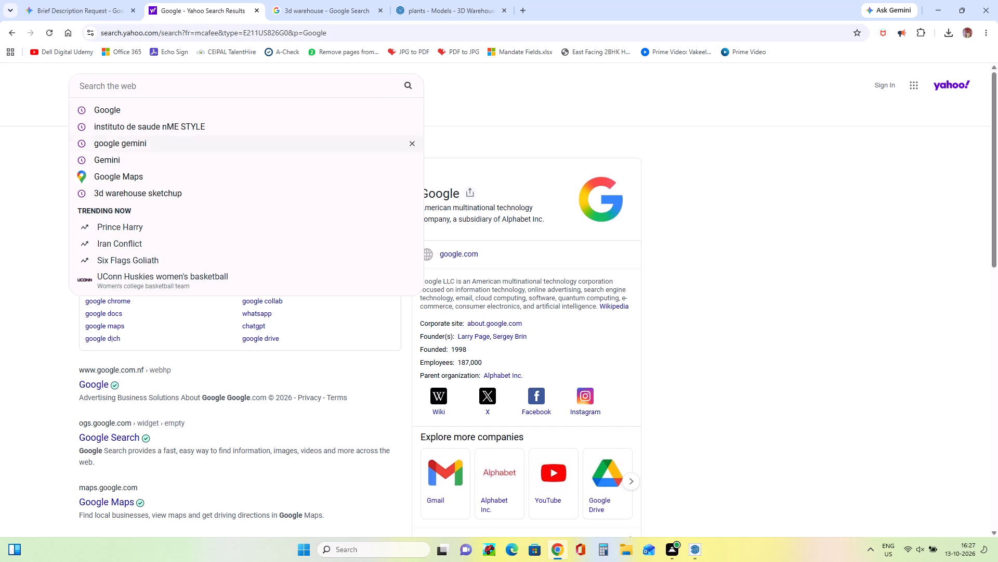
left_click(155, 83)
left_click(314, 12)
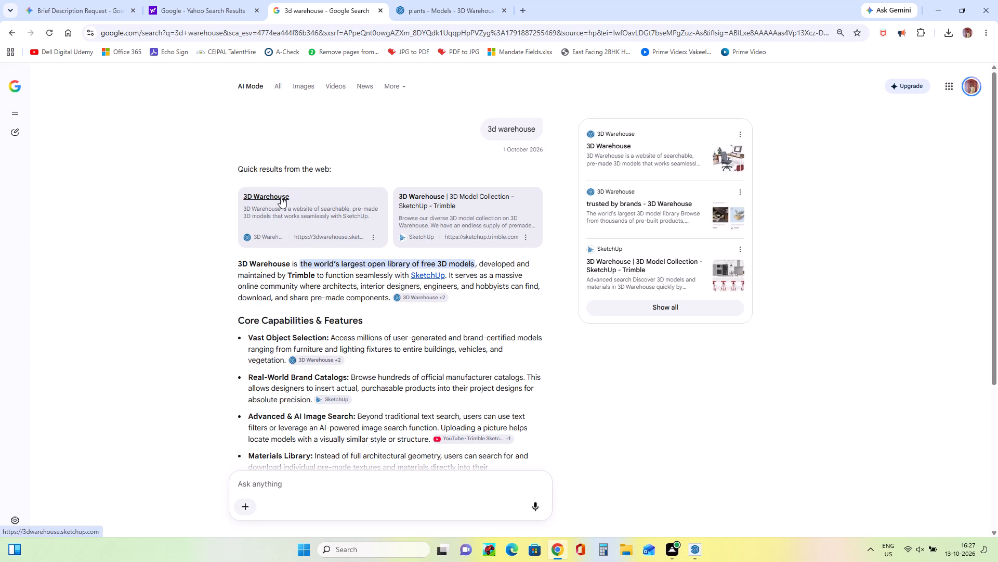
left_click(281, 197)
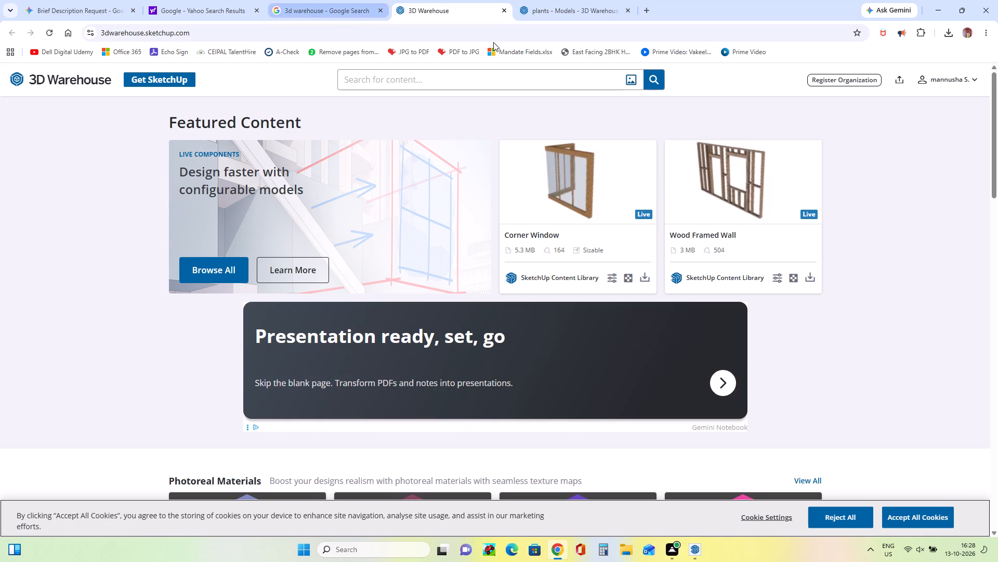
left_click(515, 80)
key("apostrophe")
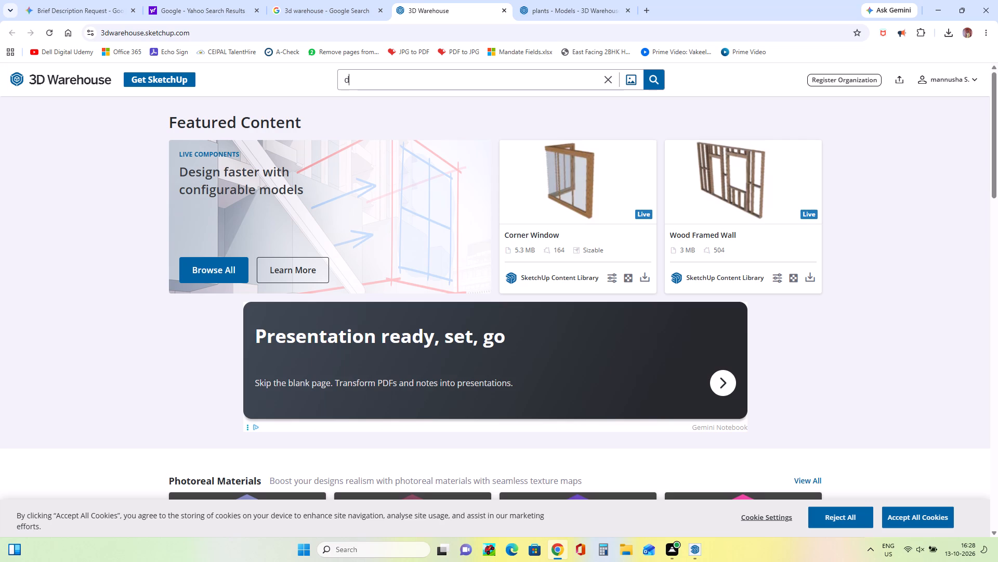
key("BackSpace")
key("BackSpace")
key("BackSpace")
type("k/*,")
key("space")
type("n;at")
key("Return")
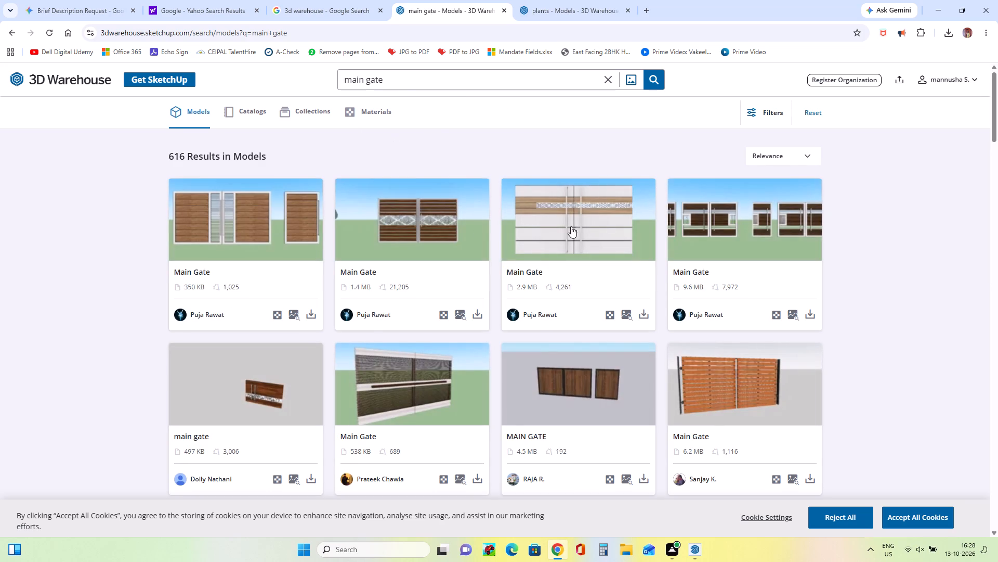
Find the 397 KB main gate with wooden slats in a white frame and download it as a SketchUp file.
scroll(654, 375, "down", 2)
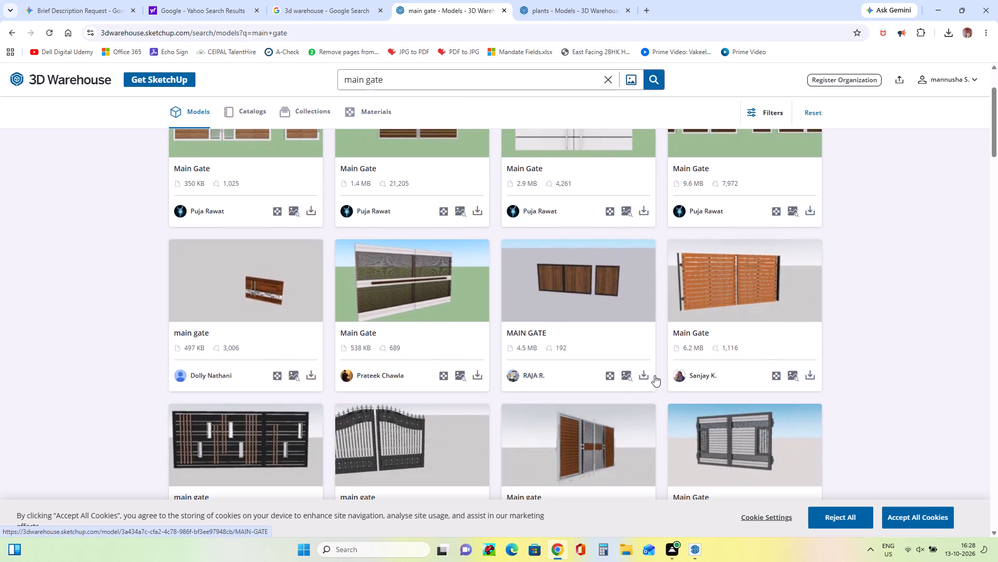
scroll(654, 375, "down", 1)
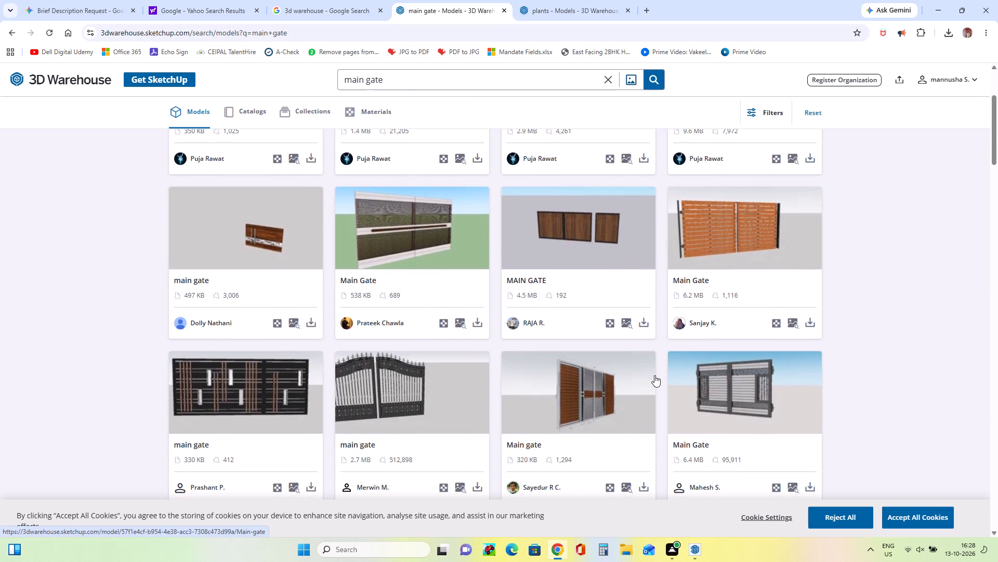
scroll(654, 375, "down", 8)
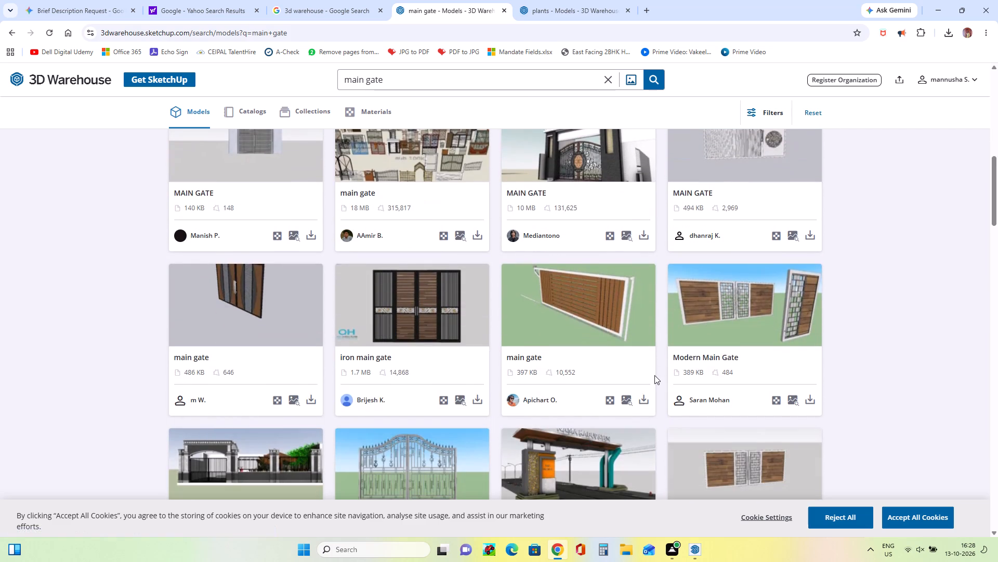
left_click(644, 402)
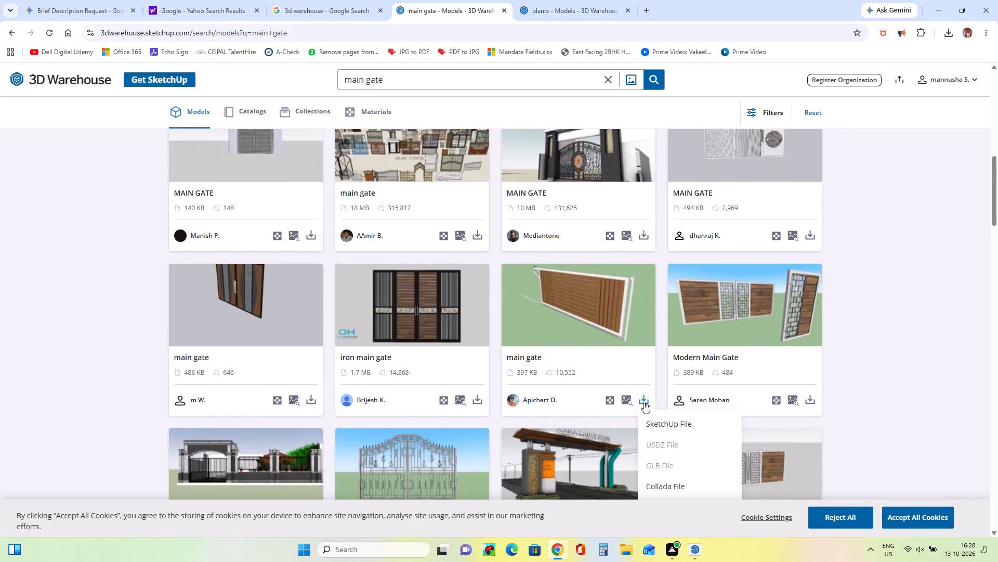
left_click(655, 422)
Find the solid dark-brown main gate with the diagonal chevron pattern and download its SketchUp file.
scroll(417, 220, "down", 2)
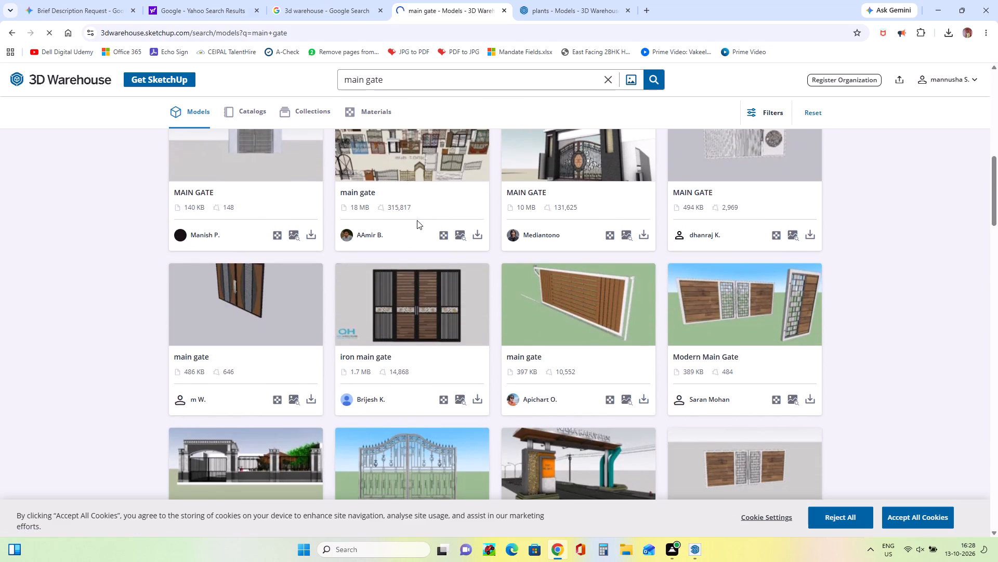
scroll(417, 220, "down", 12)
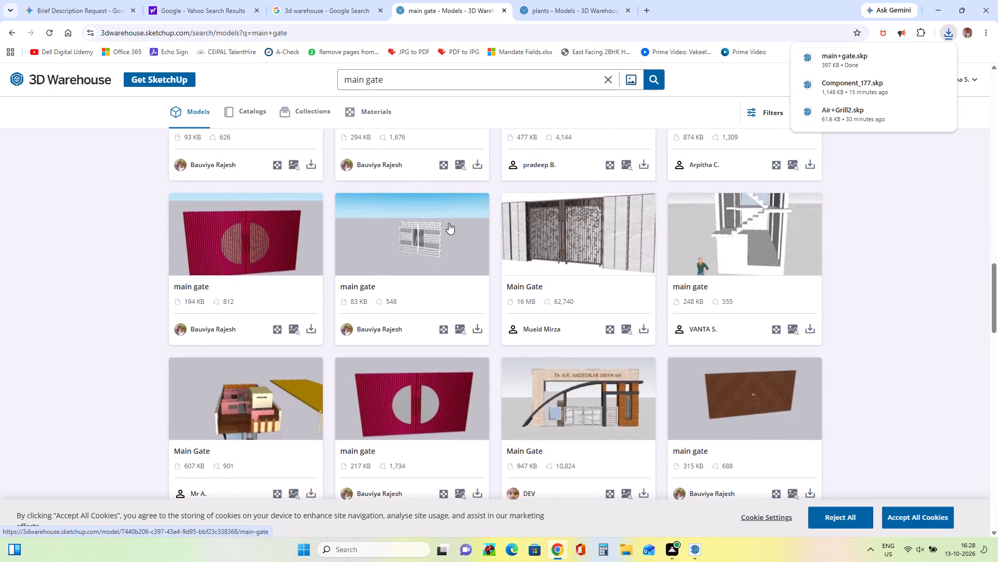
scroll(454, 223, "down", 2)
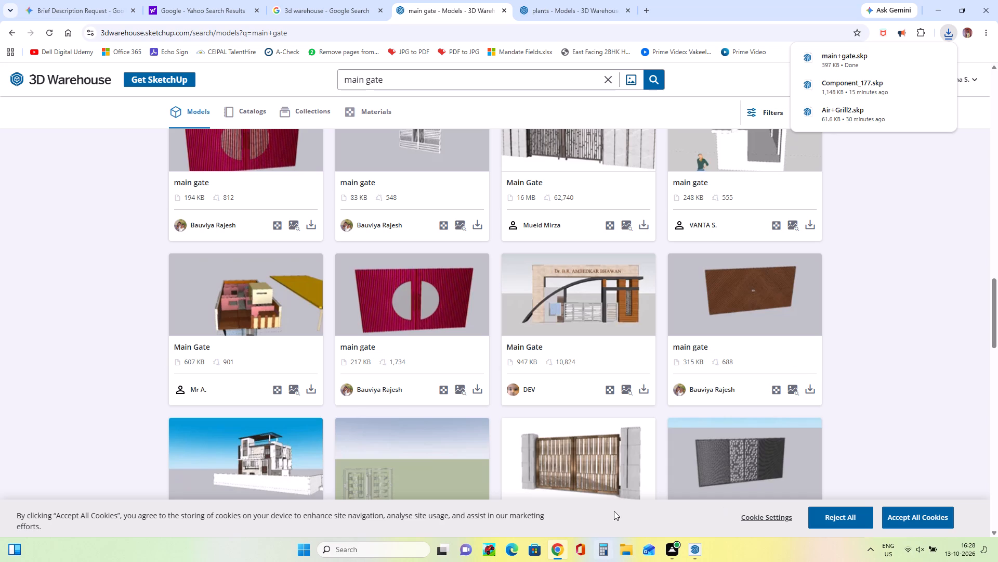
left_click(751, 280)
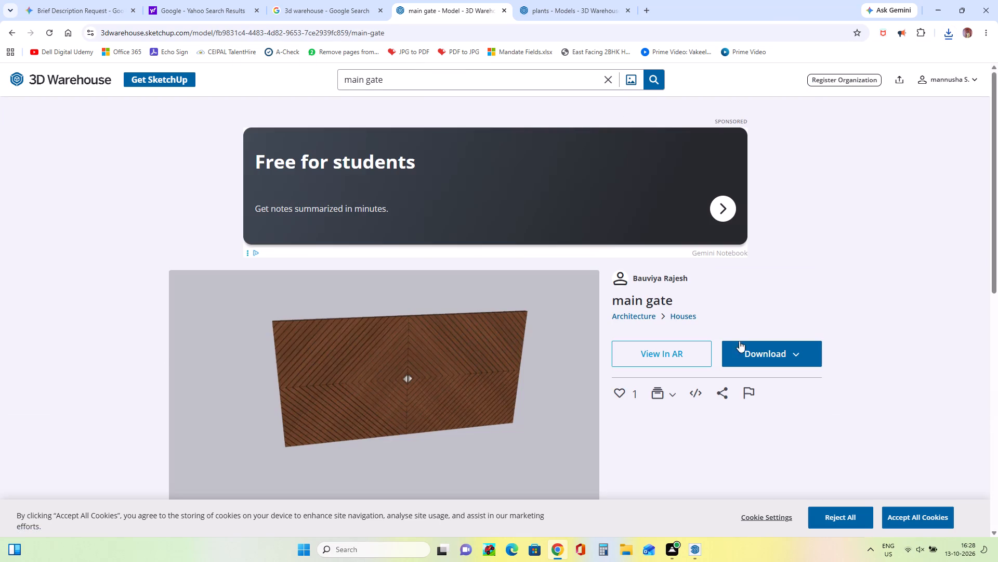
left_click(761, 350)
left_click(765, 386)
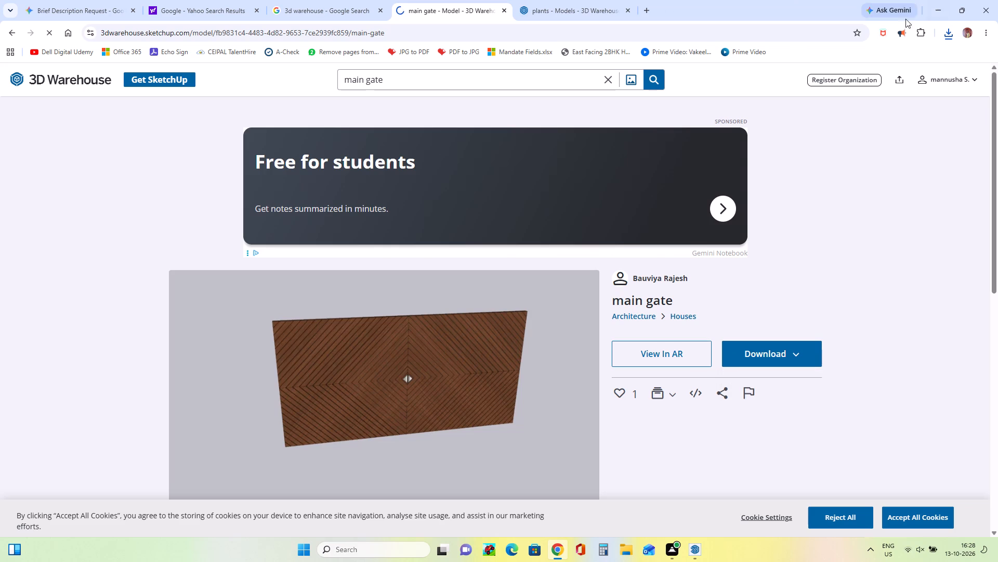
Return to SketchUp, import the downloaded model 8 and place the gate at the base of the wide opening, against the pillar between the gateways.
left_click(939, 13)
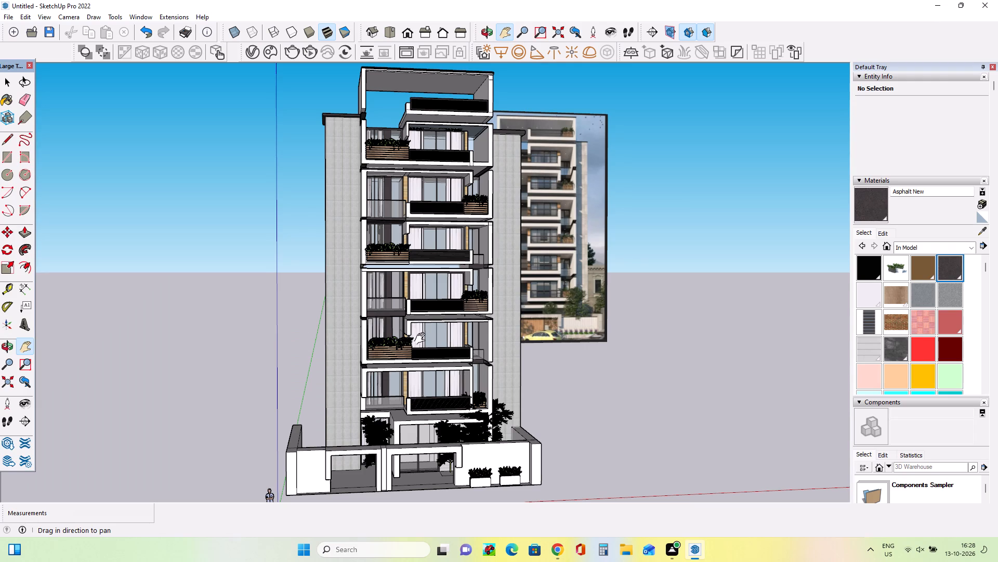
left_click(3, 18)
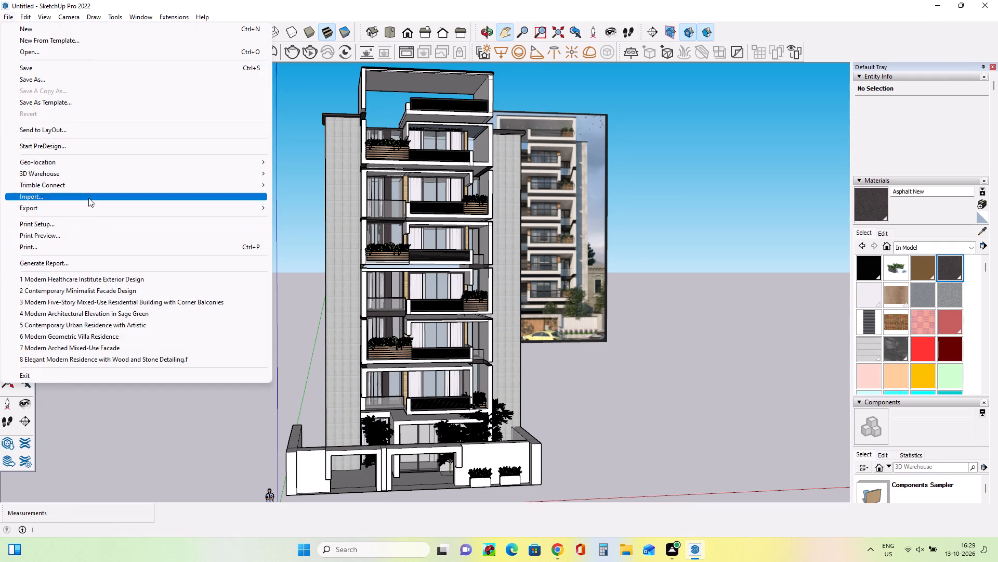
left_click(83, 196)
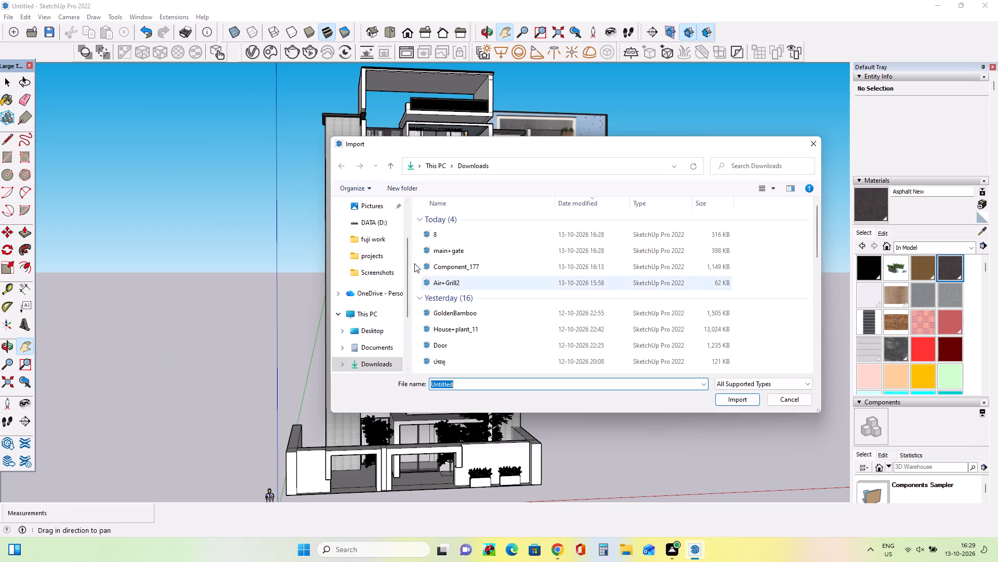
left_click(430, 237)
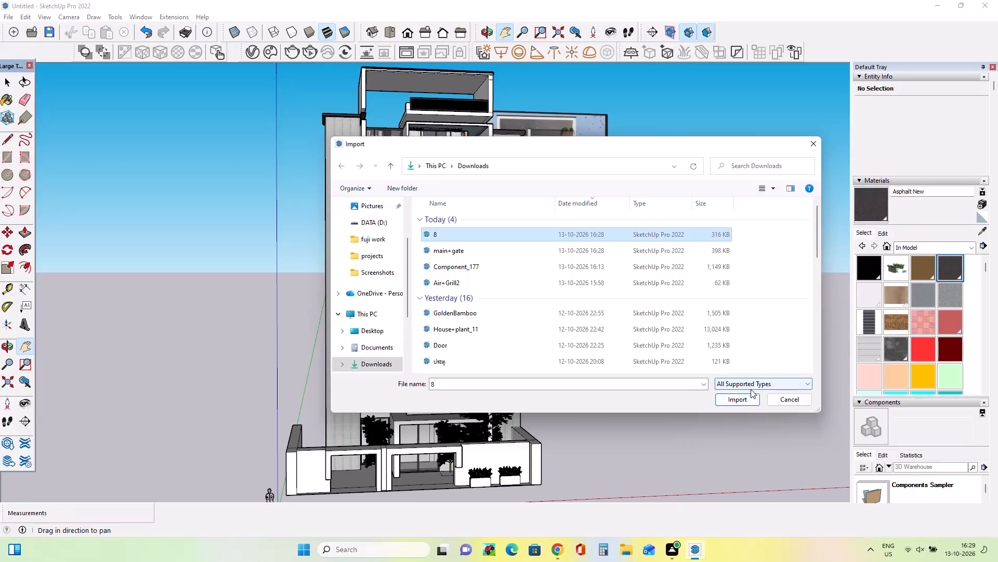
left_click(748, 398)
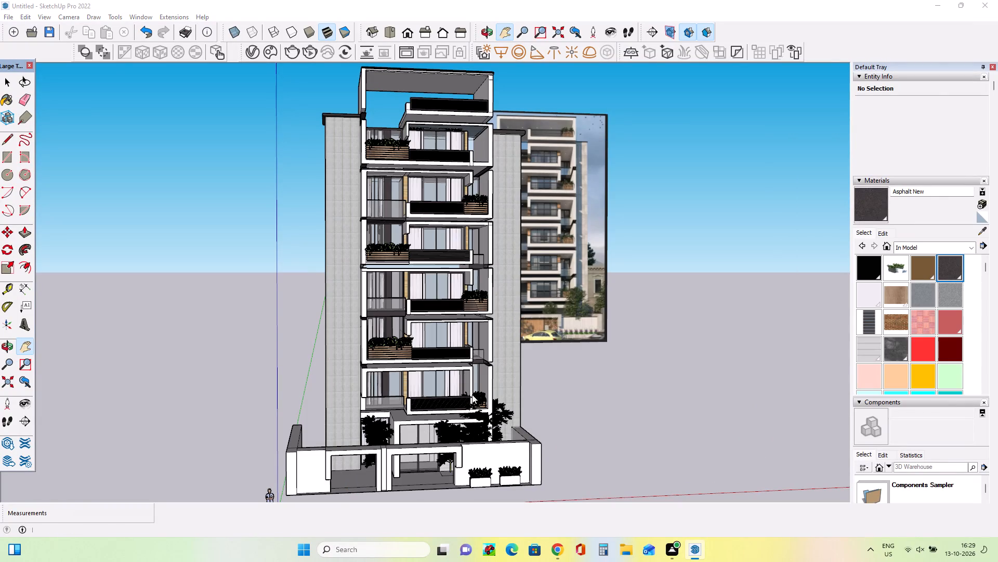
left_click(567, 312)
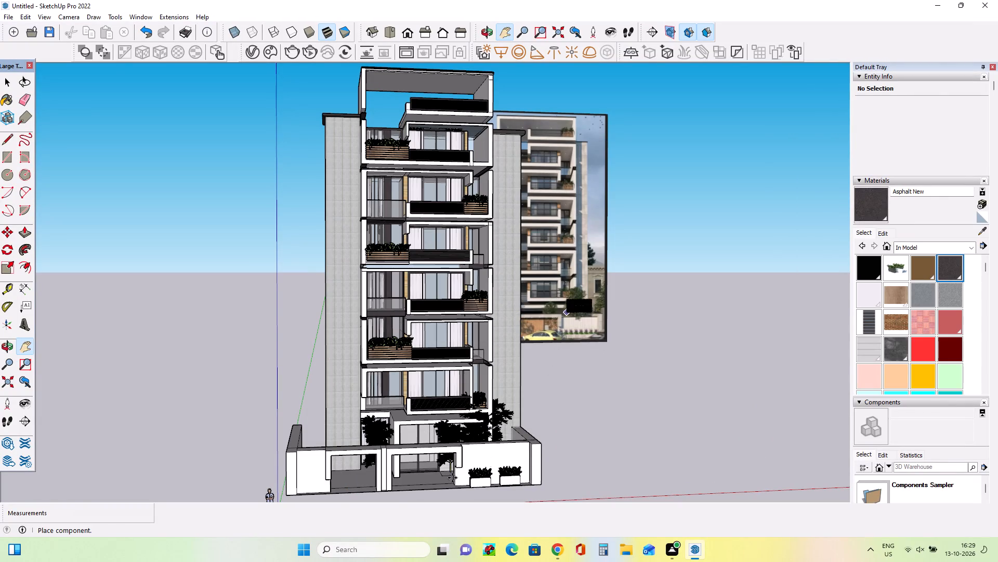
left_click(395, 488)
Scale the imported gate uniformly by about 1.43 towards the far side of the wide opening.
scroll(429, 487, "up", 13)
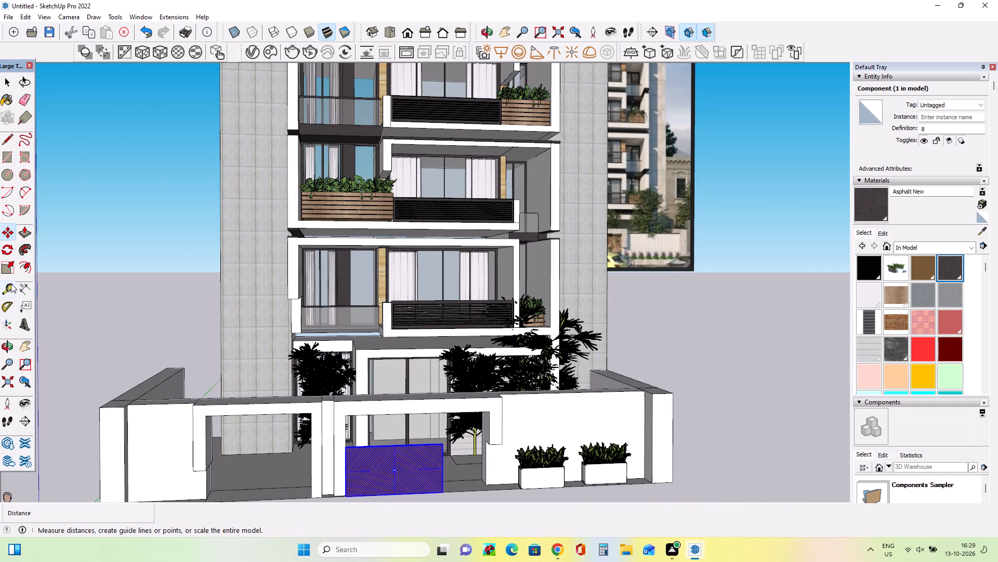
left_click(9, 268)
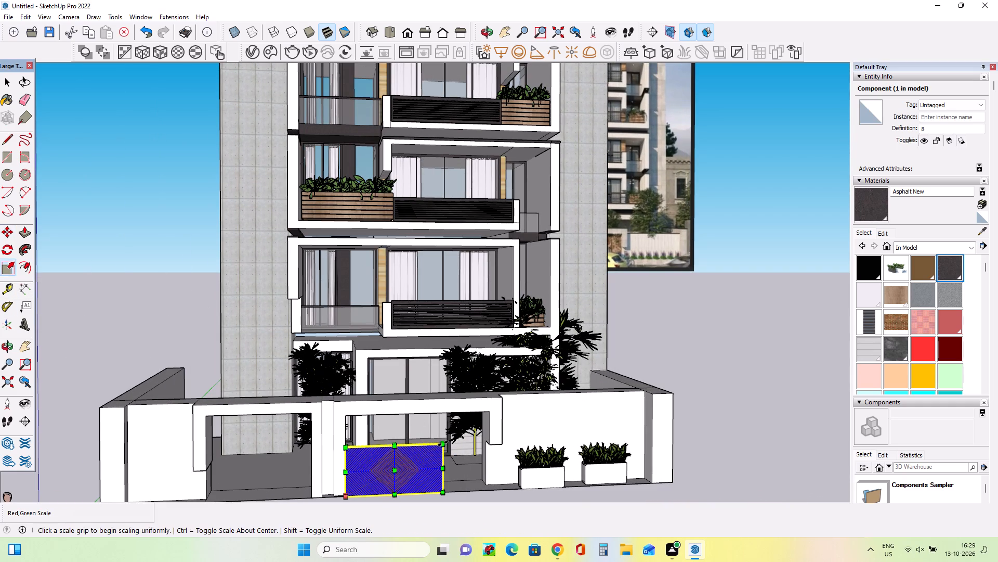
left_click(443, 443)
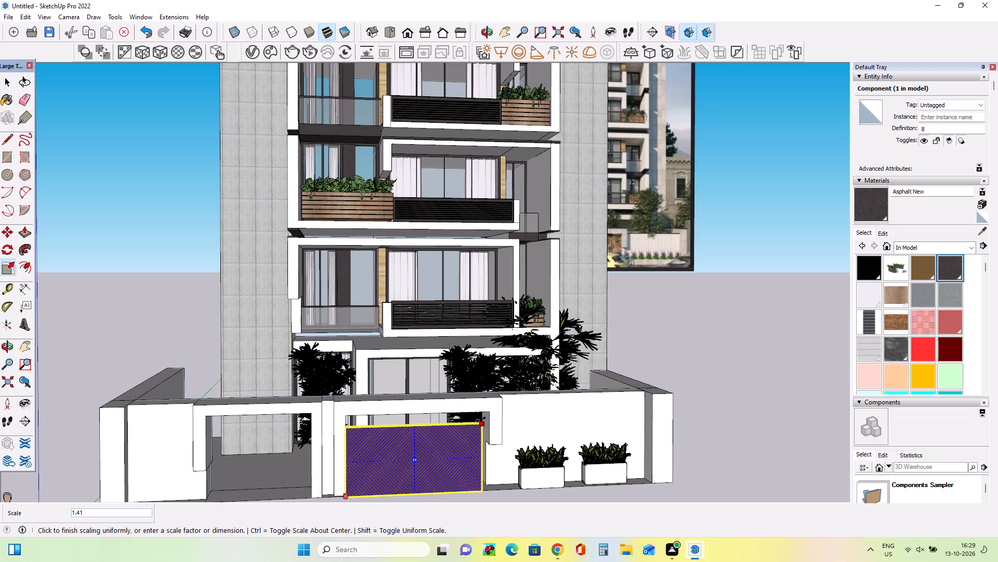
left_click(482, 419)
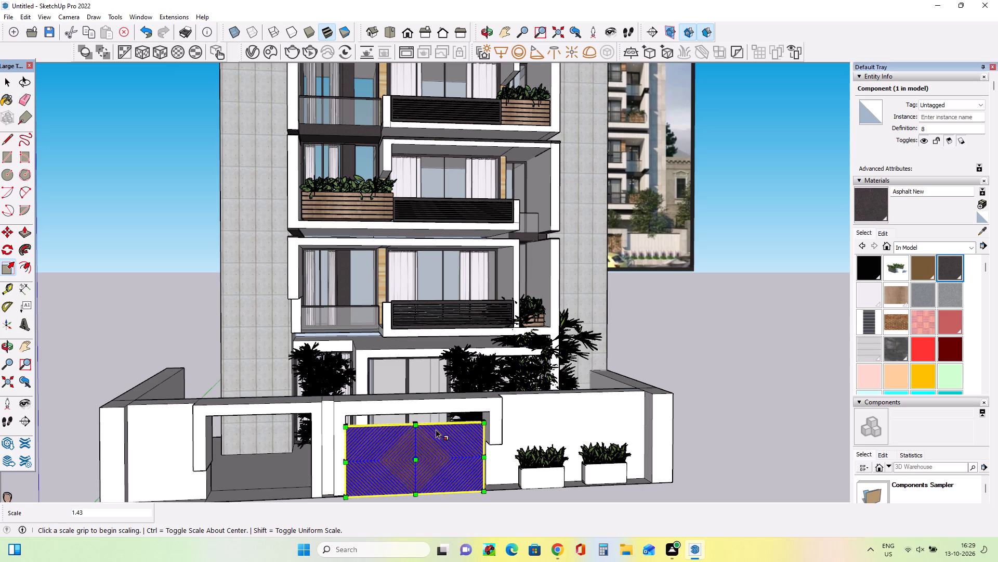
Scale the gate's height by about 1.15 so its top meets the underside of the beam over the wide opening.
scroll(418, 429, "up", 9)
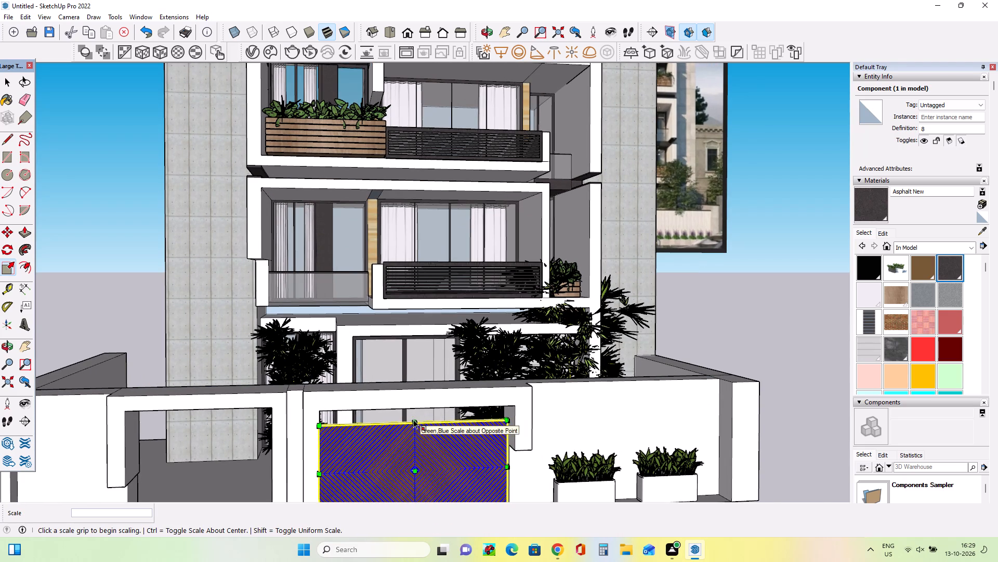
scroll(413, 419, "up", 12)
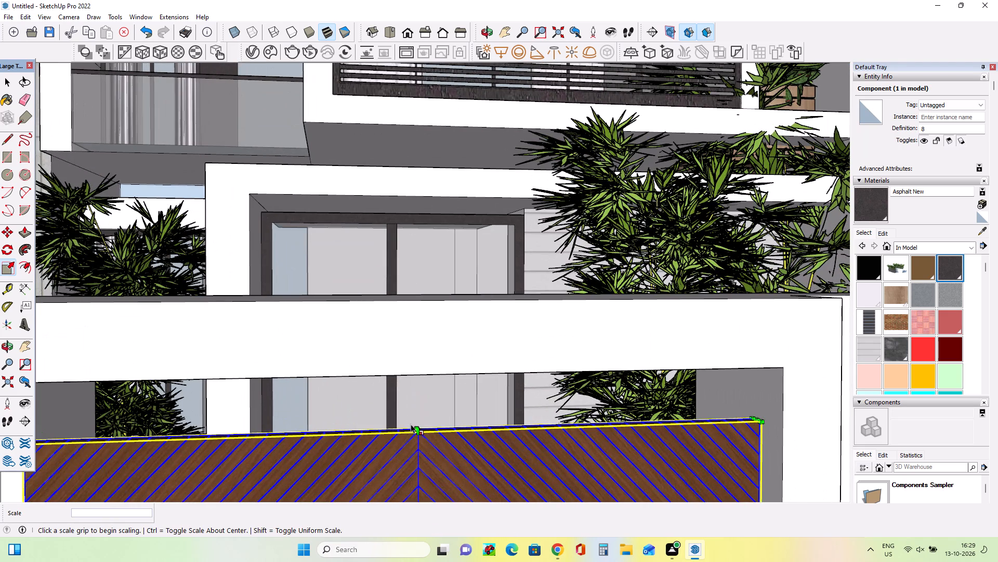
left_click(414, 424)
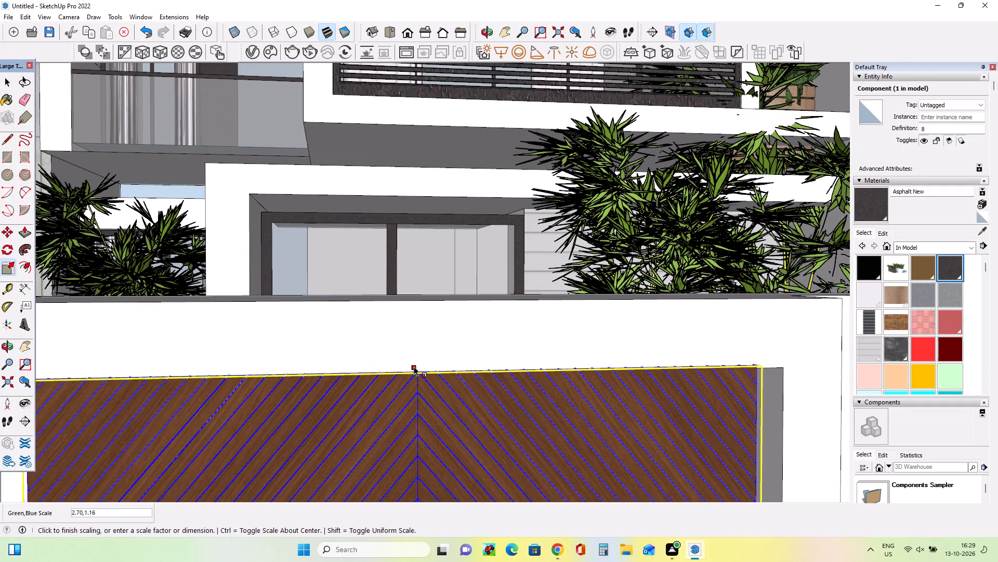
key("Escape")
scroll(417, 410, "up", 6)
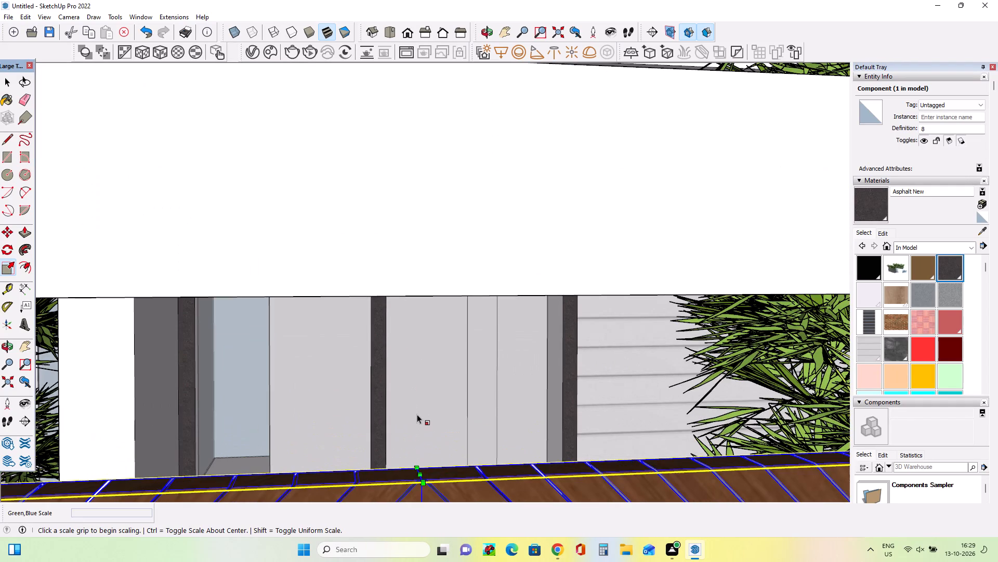
scroll(422, 431, "down", 2)
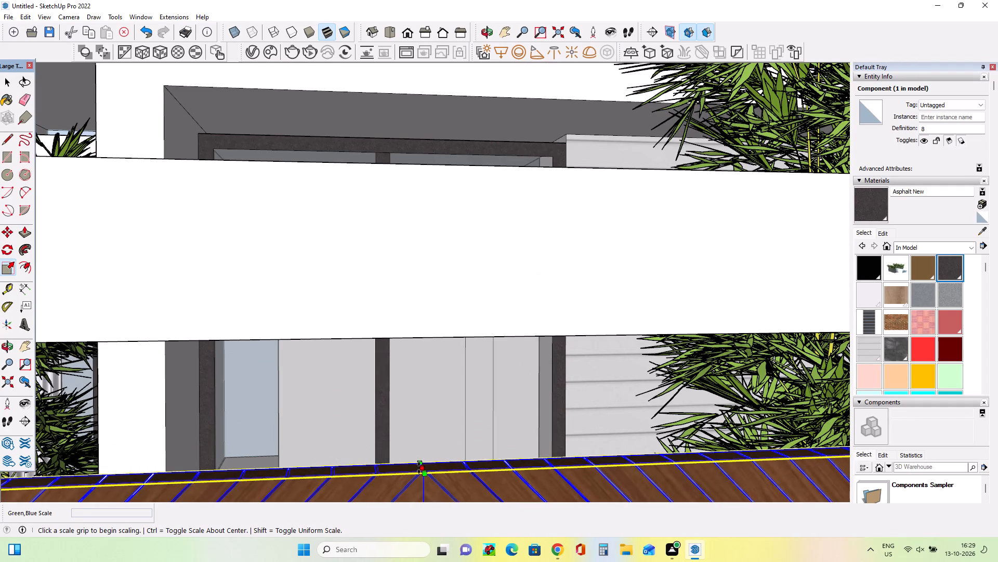
left_click(419, 468)
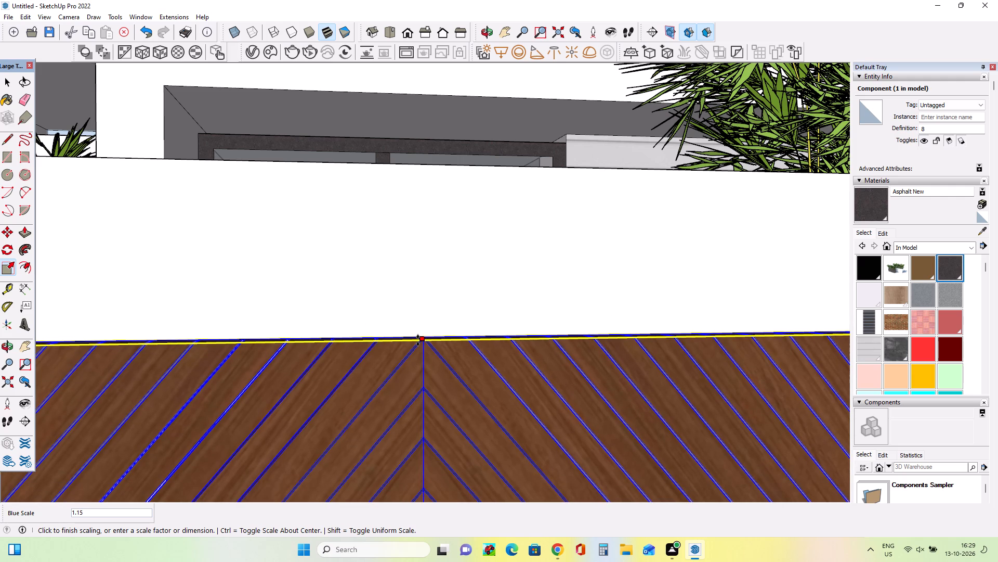
left_click(418, 340)
scroll(469, 369, "down", 19)
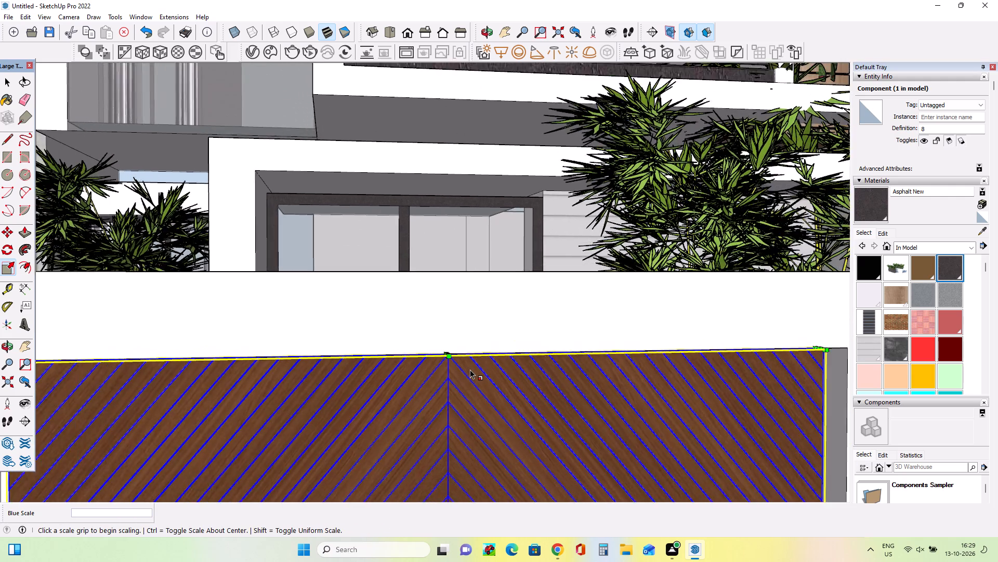
scroll(470, 369, "down", 20)
scroll(470, 369, "down", 8)
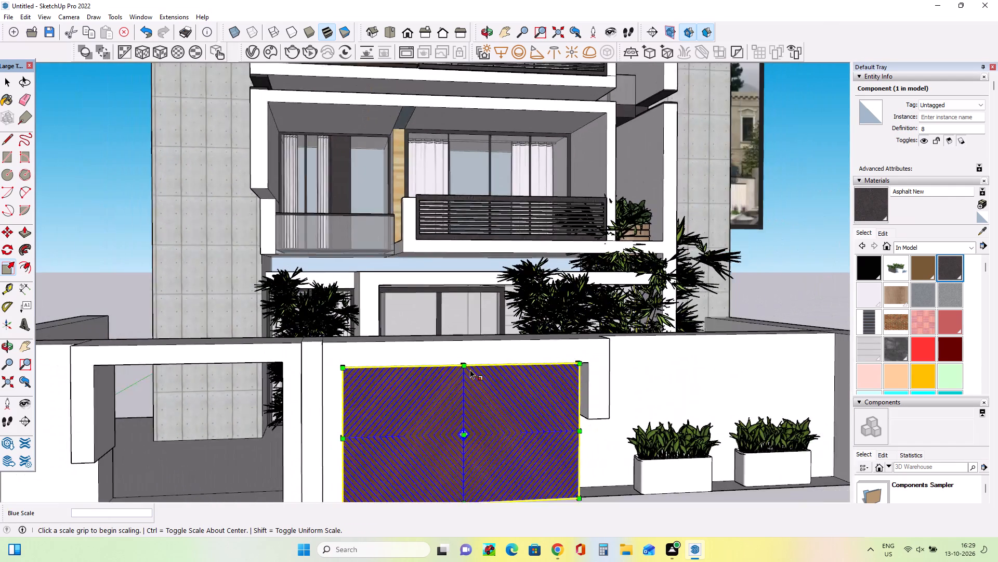
middle_click_drag(748, 476, 743, 476)
middle_click_drag(740, 476, 560, 453)
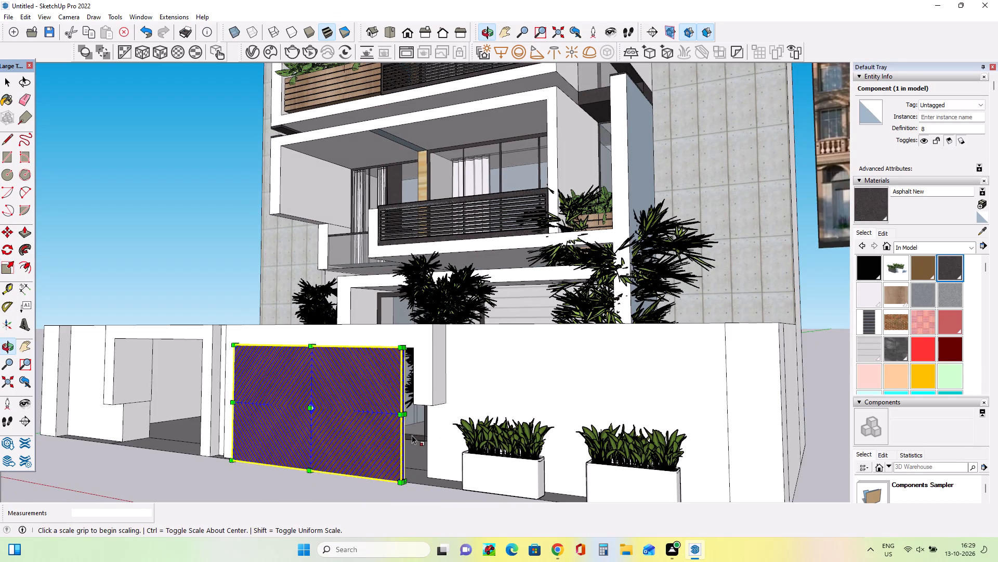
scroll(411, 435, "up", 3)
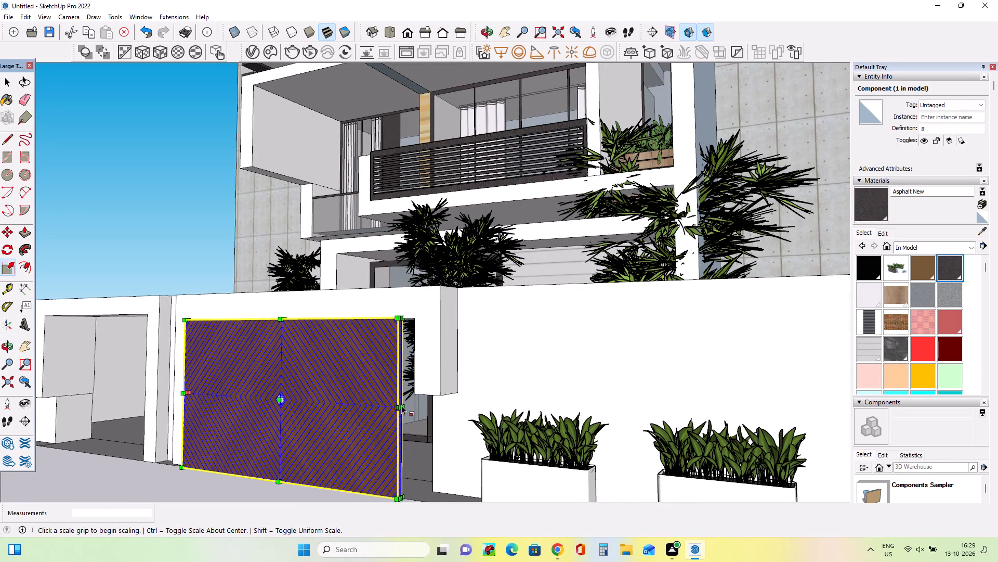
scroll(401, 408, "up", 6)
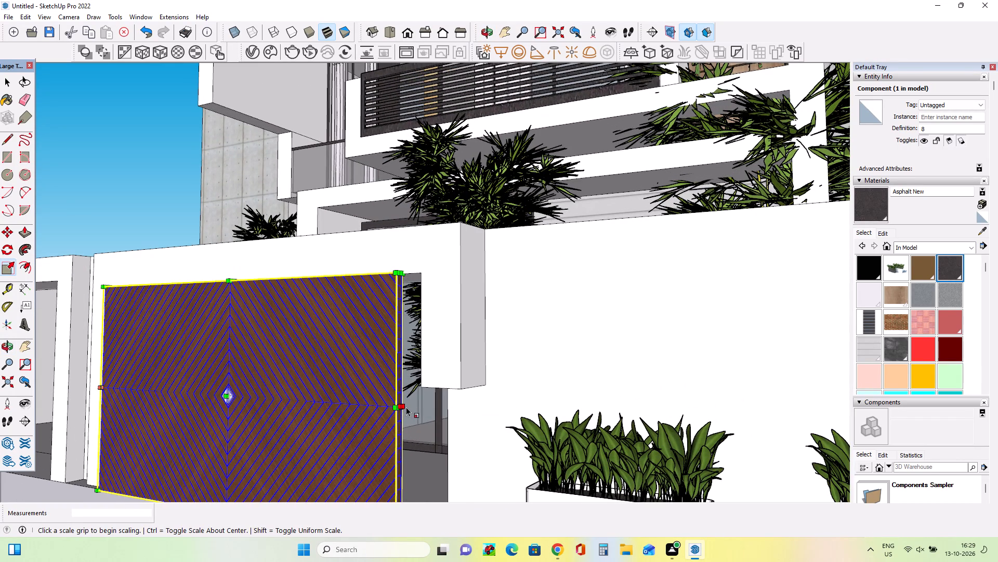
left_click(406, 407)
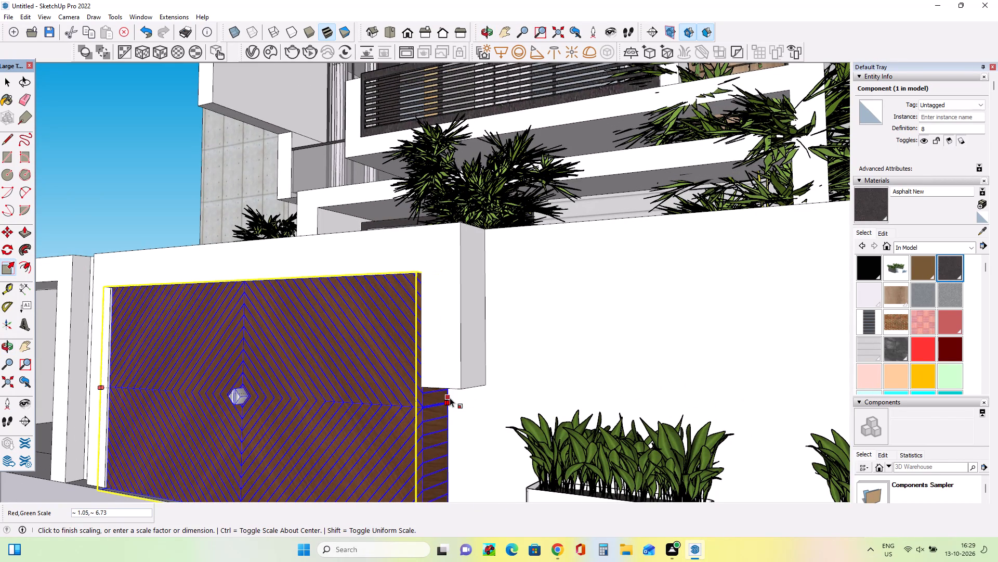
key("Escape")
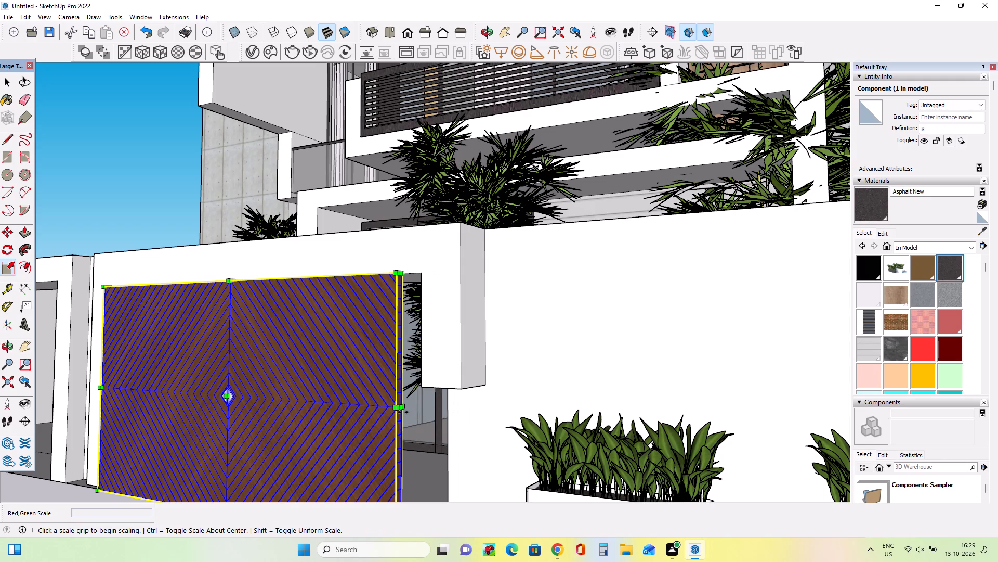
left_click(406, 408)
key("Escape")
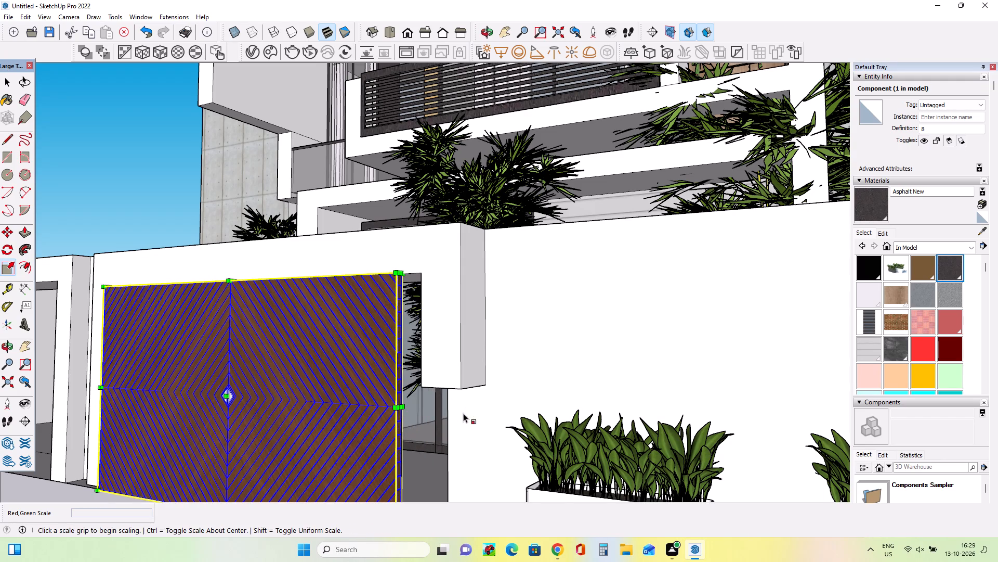
Scale the main gate's width by about 1.15 along the red axis so it spans the wide opening.
middle_click_drag(463, 413, 361, 437)
scroll(301, 443, "up", 4)
scroll(259, 432, "up", 4)
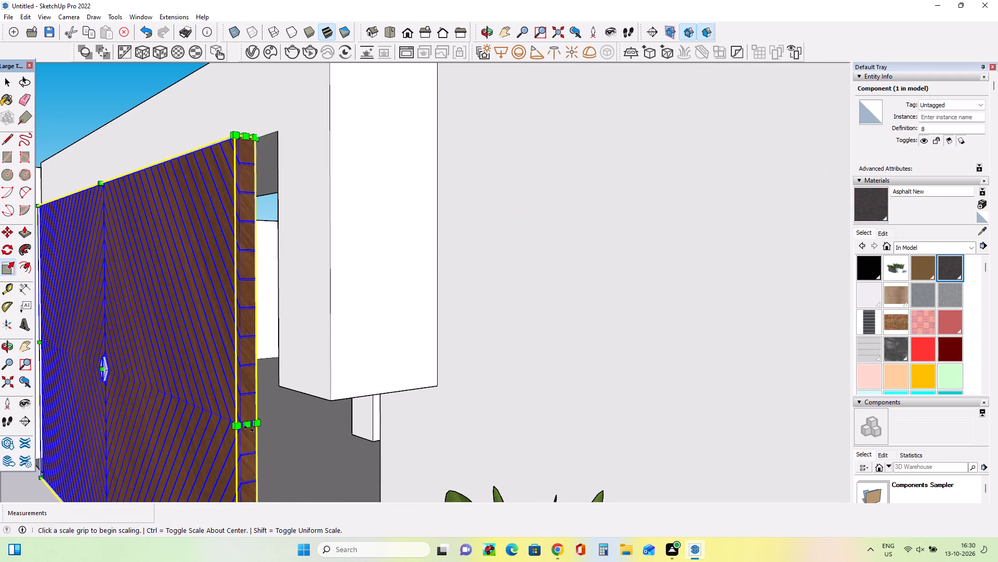
left_click(249, 429)
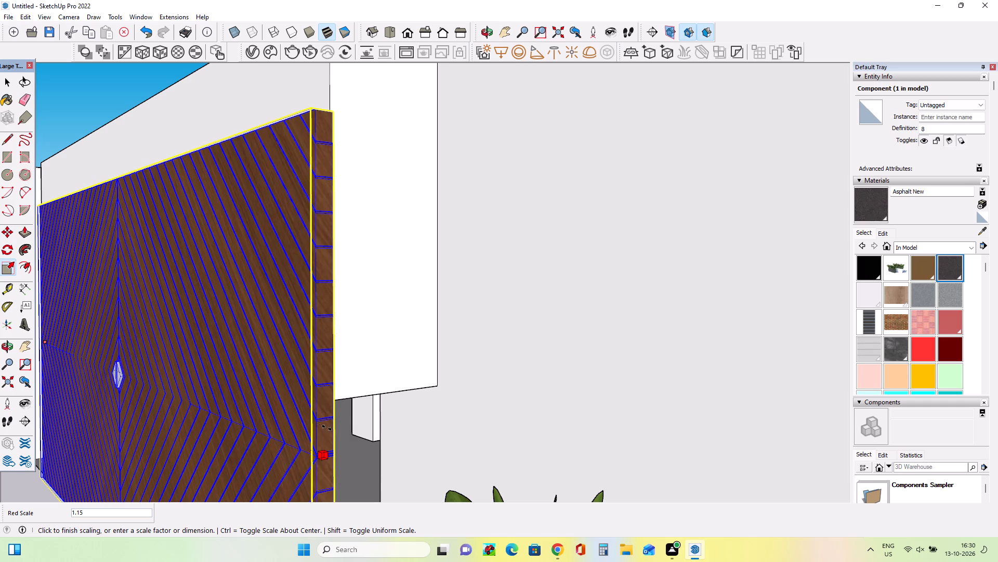
left_click(321, 425)
Move the main gate about 1' 2 1/8" back into the wide opening so it sits recessed behind the wall face.
middle_click_drag(384, 432, 560, 412)
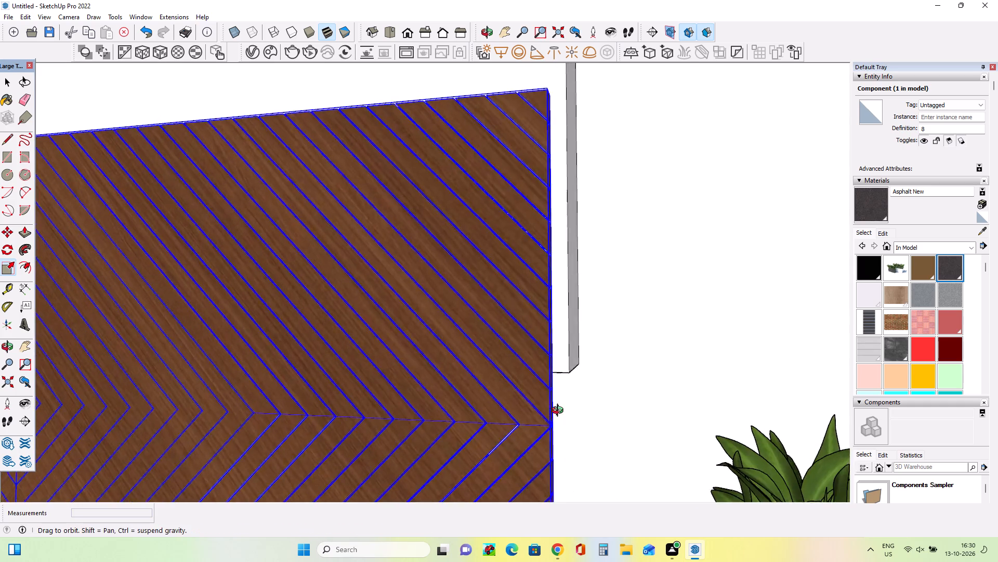
middle_click_drag(560, 412, 560, 412)
scroll(560, 412, "down", 20)
scroll(560, 412, "down", 4)
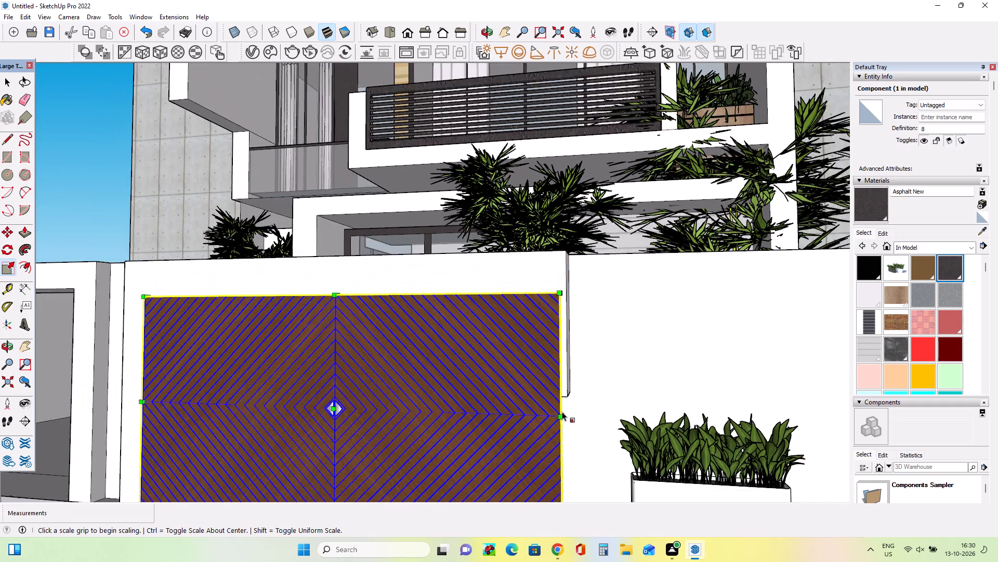
middle_click_drag(309, 449, 412, 387)
middle_click_drag(395, 428, 417, 455)
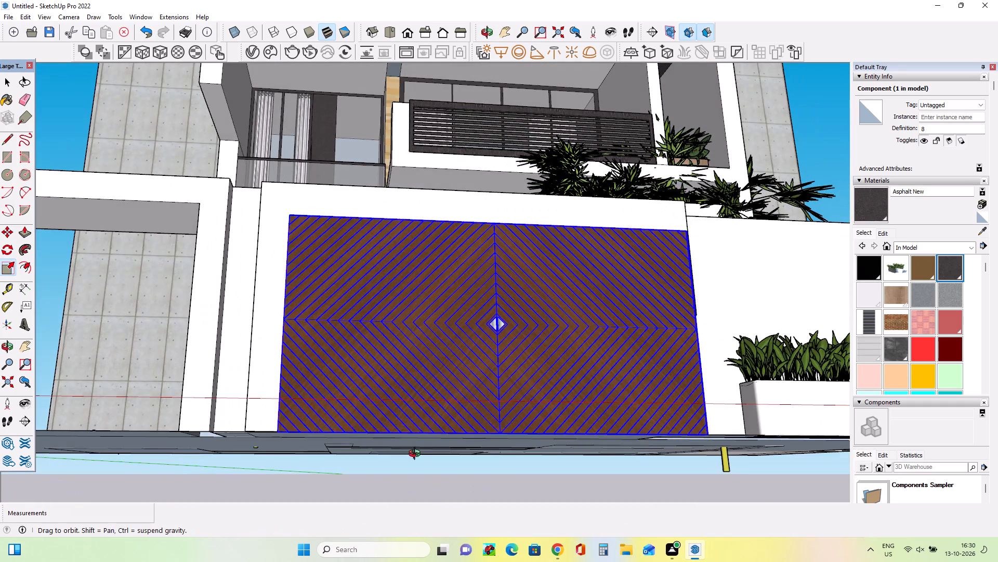
middle_click_drag(417, 455, 427, 467)
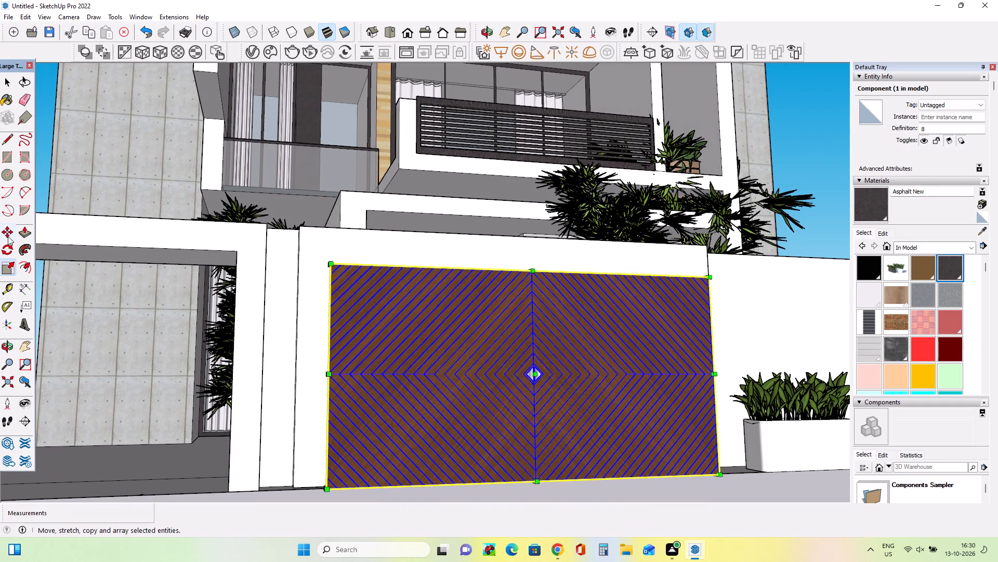
left_click(8, 236)
left_click(329, 490)
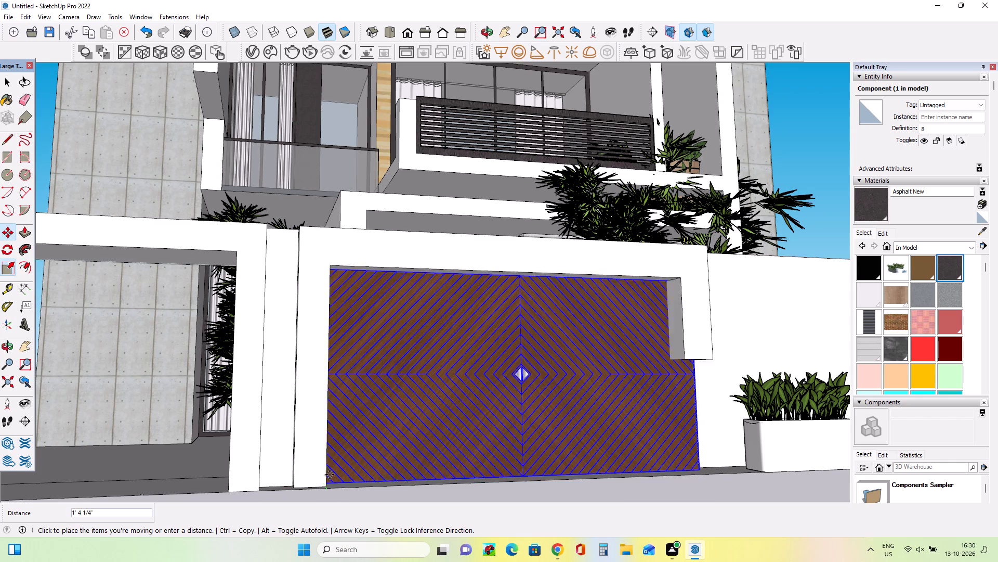
left_click(330, 480)
Copy the main gate from its bottom corner at the middle pillar to the far bottom corner of the smaller gateway.
middle_click_drag(488, 474, 485, 475)
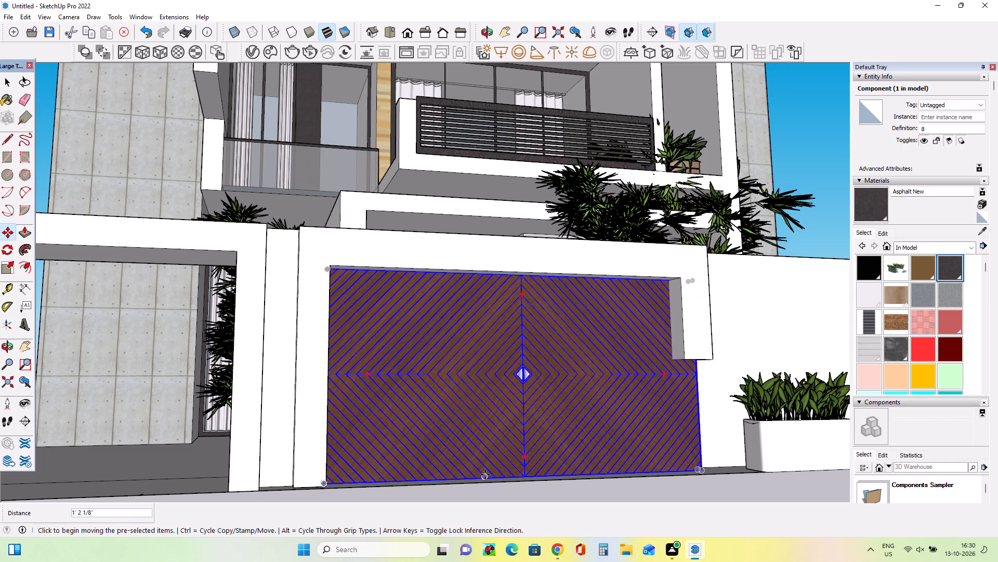
middle_click_drag(485, 475, 373, 490)
scroll(526, 451, "down", 7)
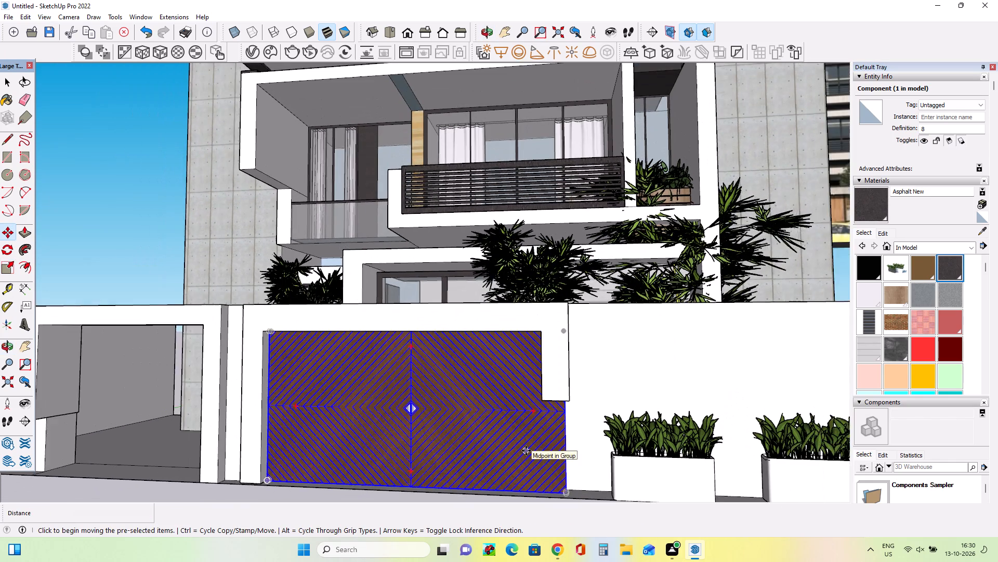
scroll(518, 438, "down", 4)
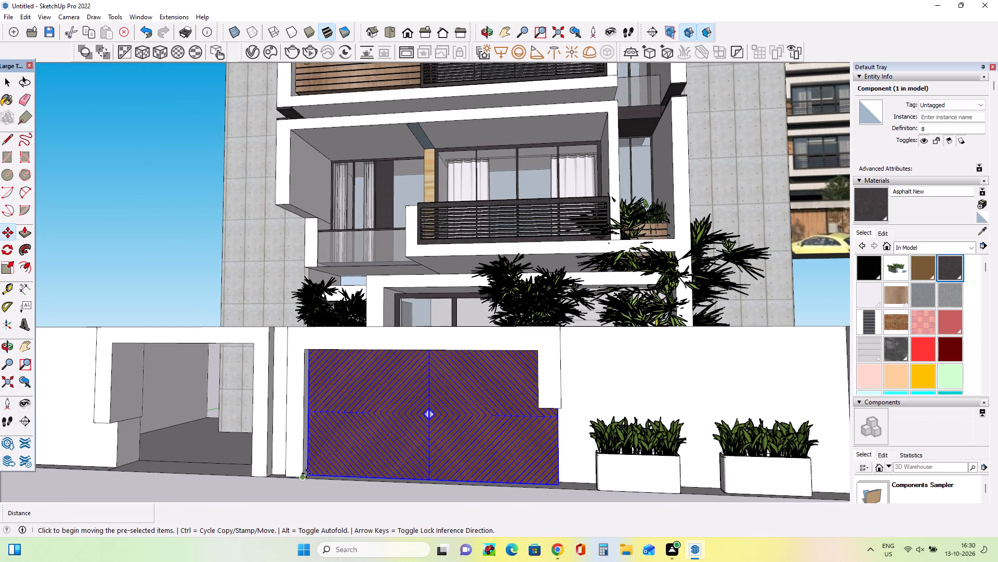
left_click(306, 474)
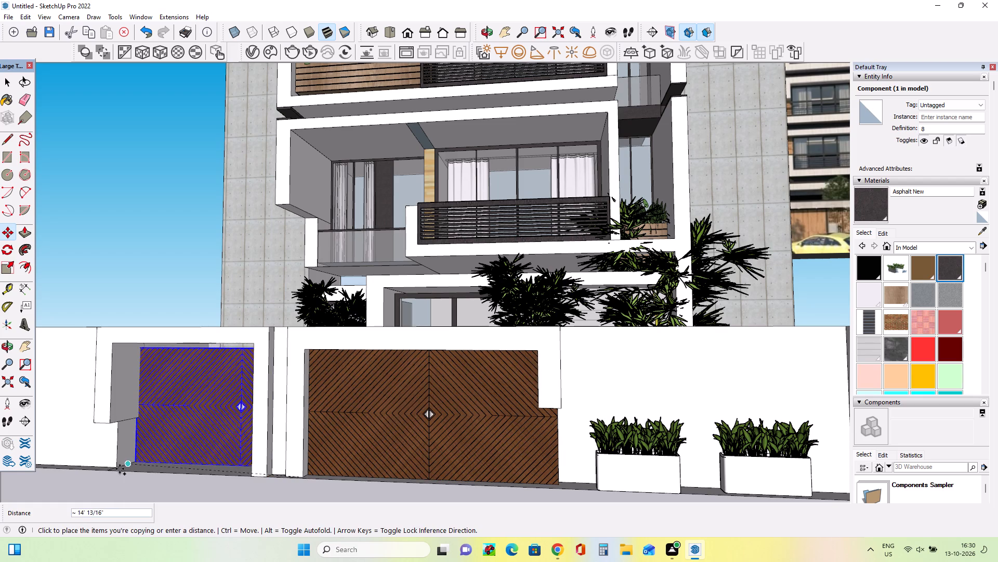
left_click(116, 469)
Scale the copied gate by about 0.69 in width and 7.59 in depth to fit across the smaller gateway.
middle_click_drag(292, 470, 349, 470)
middle_click_drag(366, 467, 443, 445)
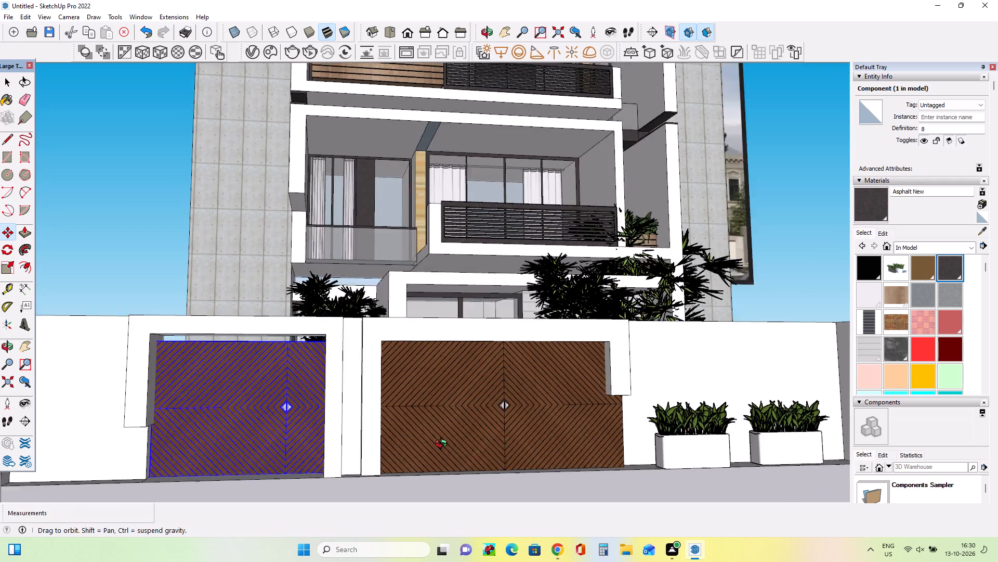
middle_click_drag(443, 445, 482, 444)
scroll(334, 372, "up", 4)
middle_click_drag(359, 394, 263, 416)
left_click(7, 269)
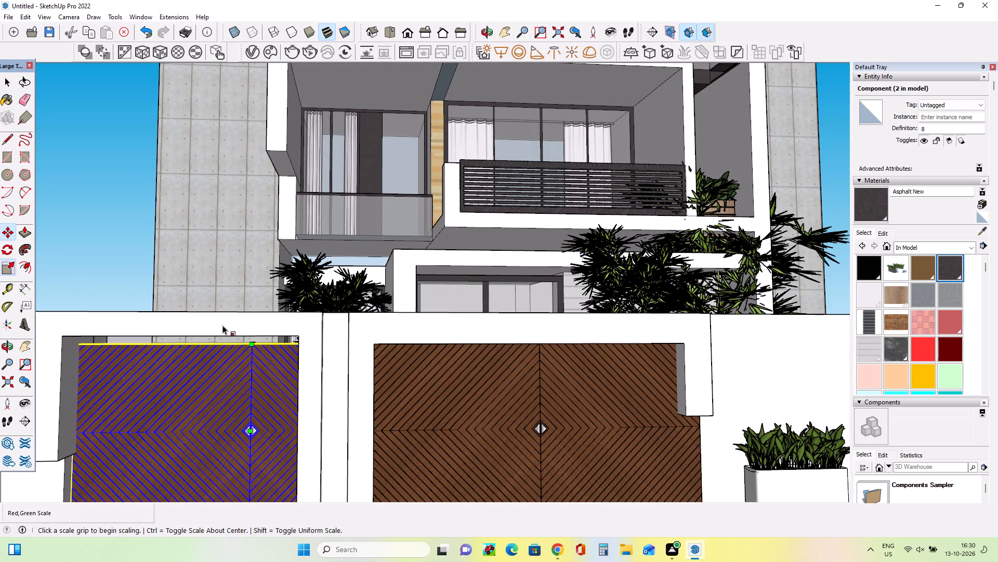
middle_click_drag(234, 342, 214, 336)
middle_click_drag(205, 347, 215, 341)
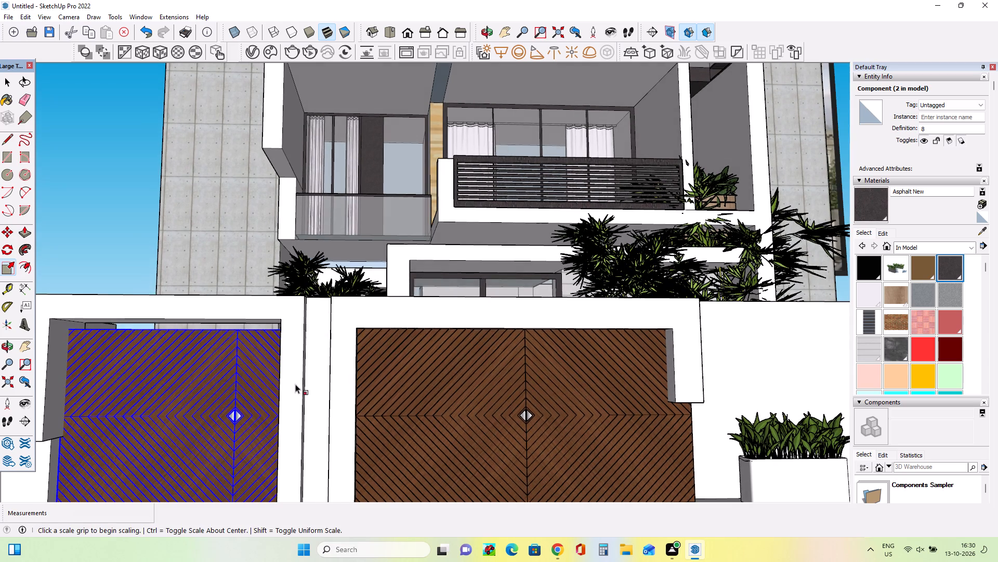
middle_click_drag(408, 421, 336, 411)
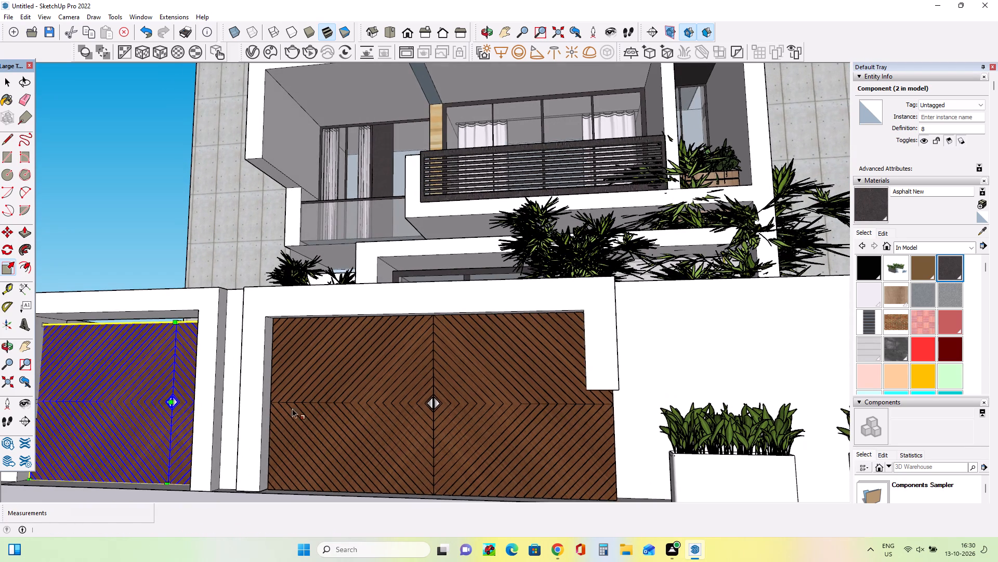
left_click(318, 402)
left_click(208, 388)
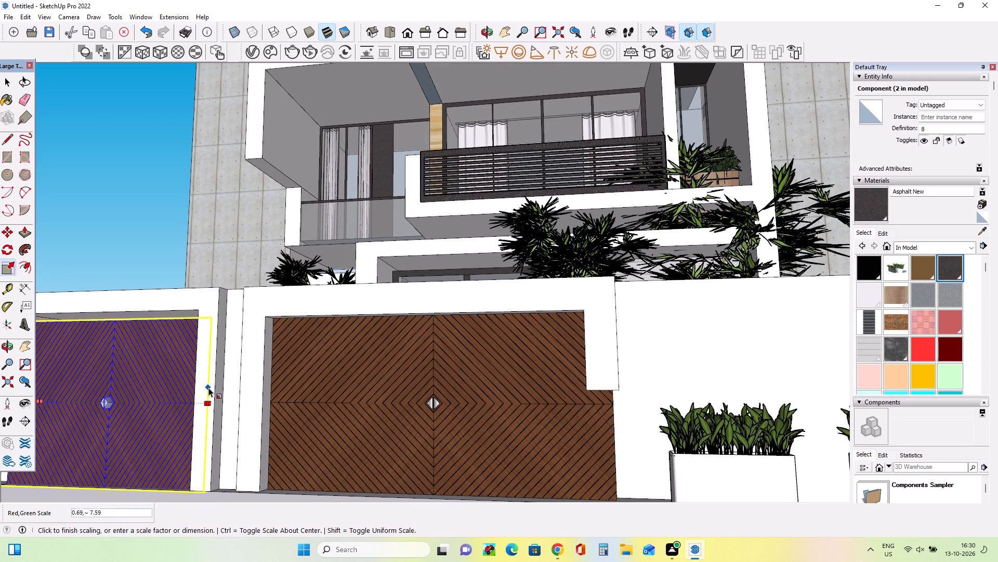
Scale the copied gate's height up to the underside of the beam over the smaller gateway, and clear the selection.
scroll(334, 377, "down", 1)
middle_click_drag(376, 379, 415, 384)
scroll(417, 385, "down", 1)
middle_click_drag(227, 416, 308, 394)
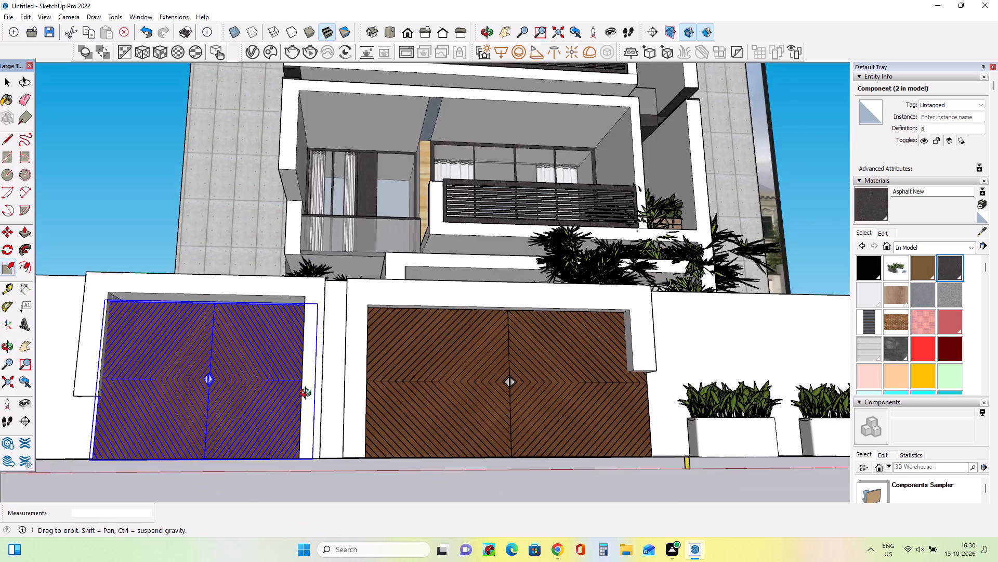
middle_click_drag(308, 394, 320, 396)
middle_click_drag(280, 291, 276, 406)
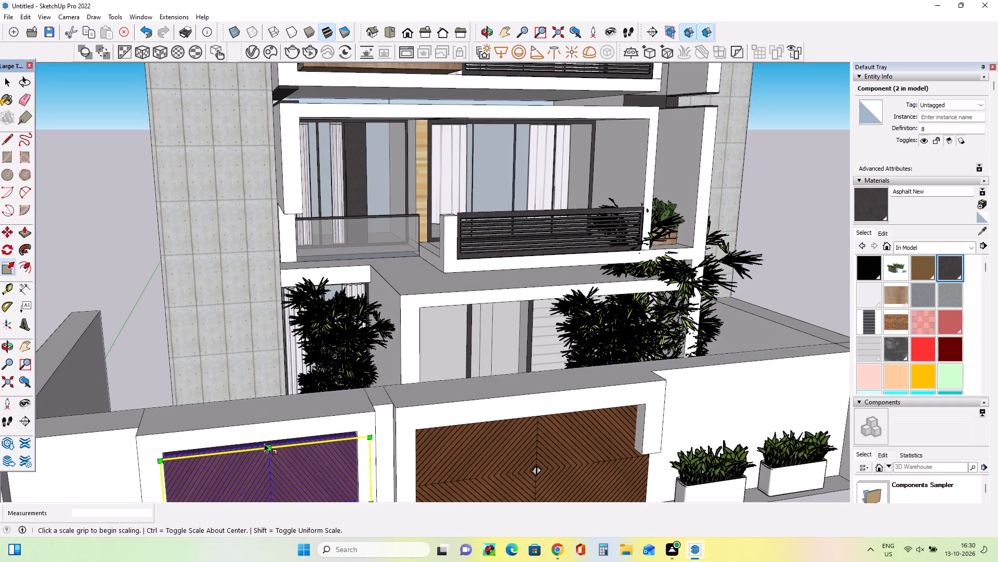
scroll(264, 443, "up", 11)
left_click(272, 439)
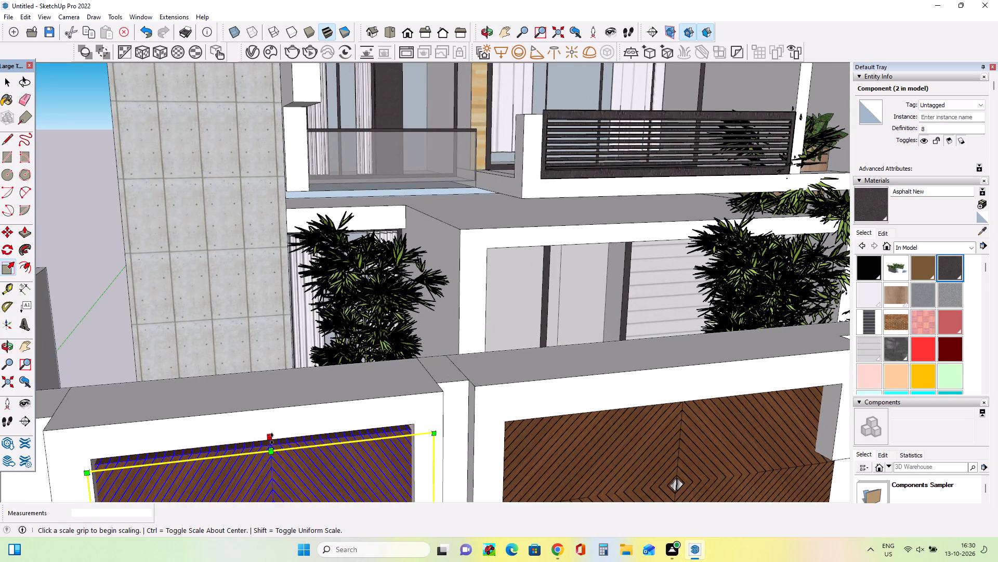
left_click(272, 424)
middle_click_drag(323, 404, 297, 379)
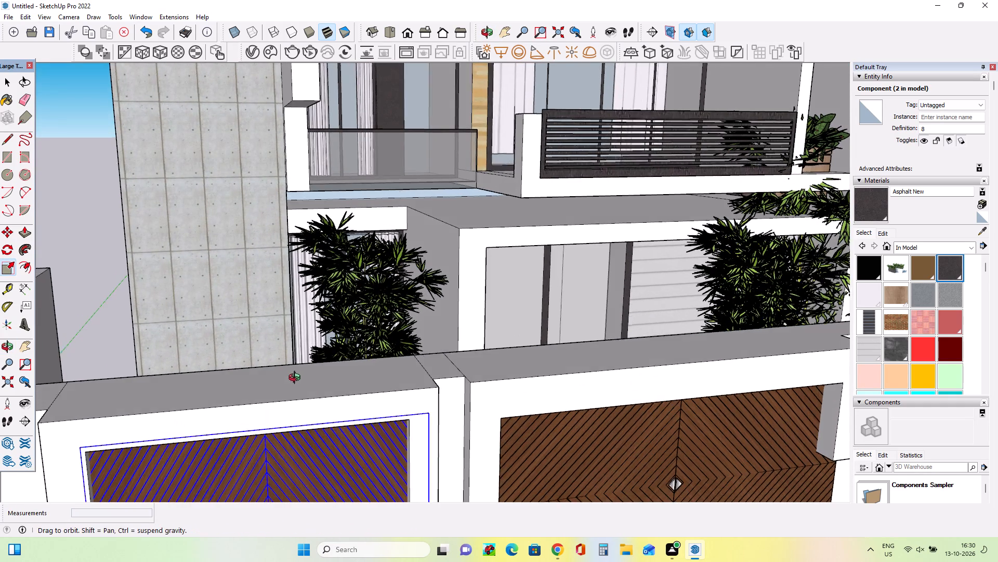
middle_click_drag(297, 379, 282, 362)
middle_click(282, 362)
scroll(282, 362, "down", 20)
scroll(282, 362, "down", 3)
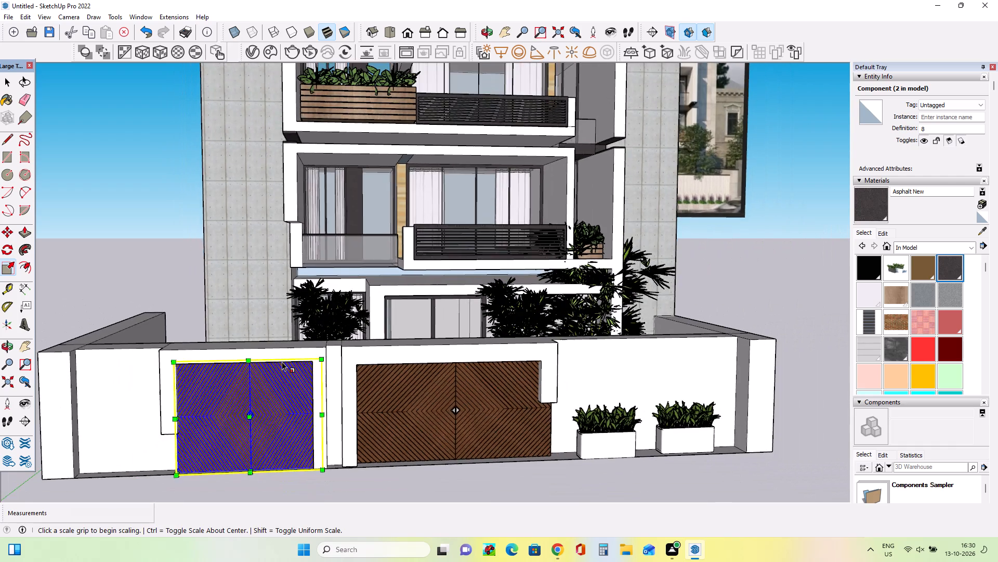
scroll(282, 362, "down", 8)
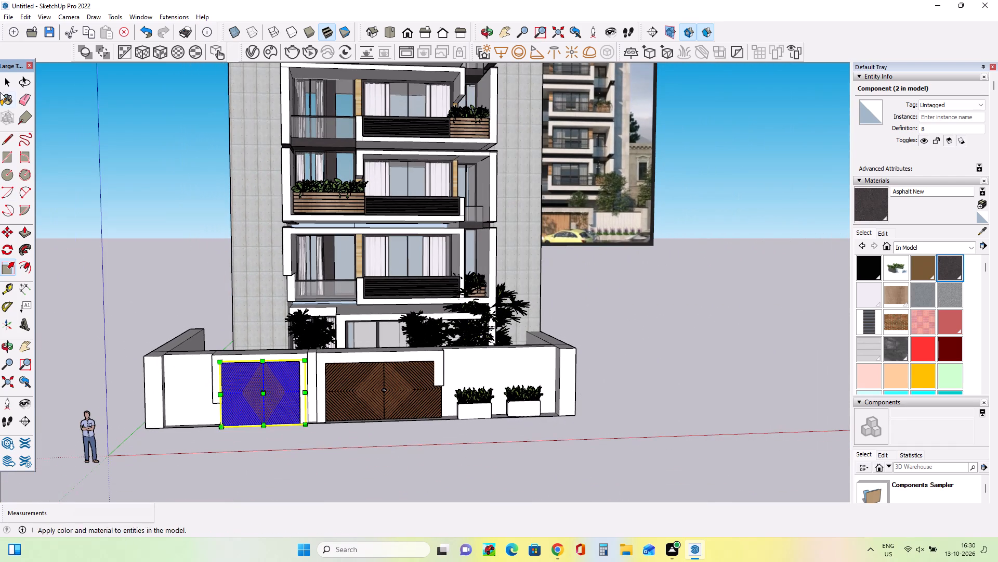
left_click(1, 80)
left_click(162, 174)
Paint the compound wall face behind the planters and the one beside the smaller gateway with Cladding Siding White.
middle_click_drag(290, 391, 313, 393)
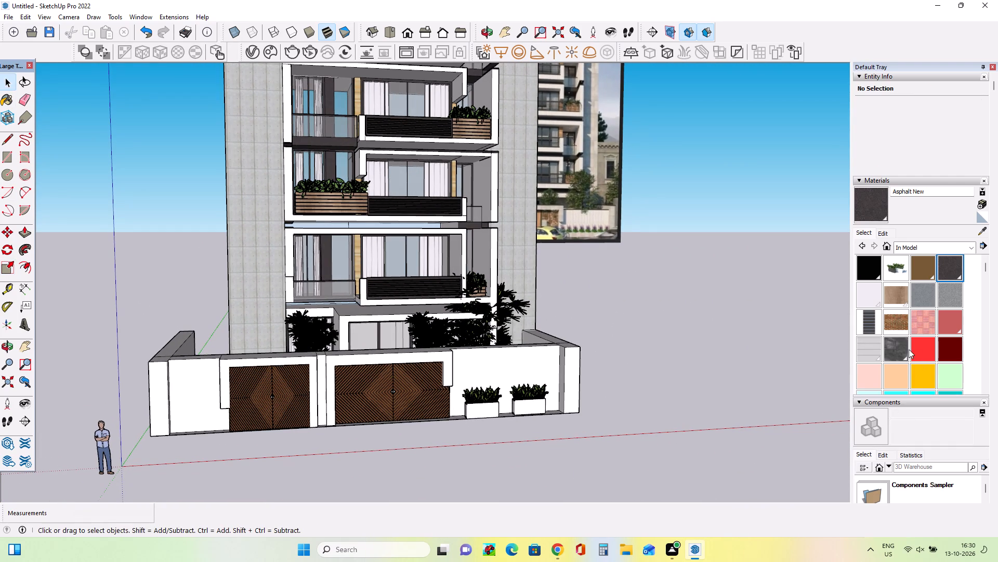
left_click(862, 348)
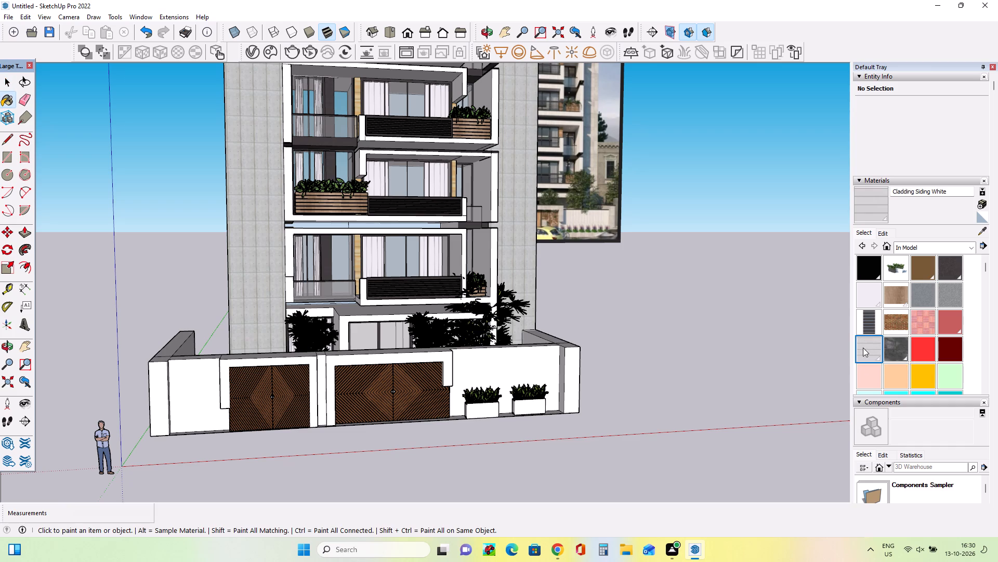
left_click(503, 365)
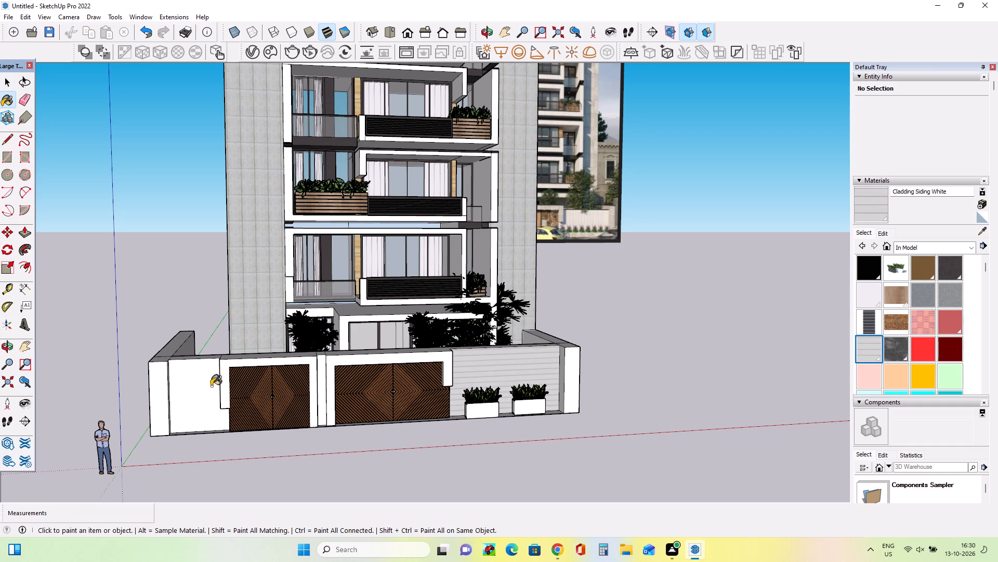
left_click(207, 388)
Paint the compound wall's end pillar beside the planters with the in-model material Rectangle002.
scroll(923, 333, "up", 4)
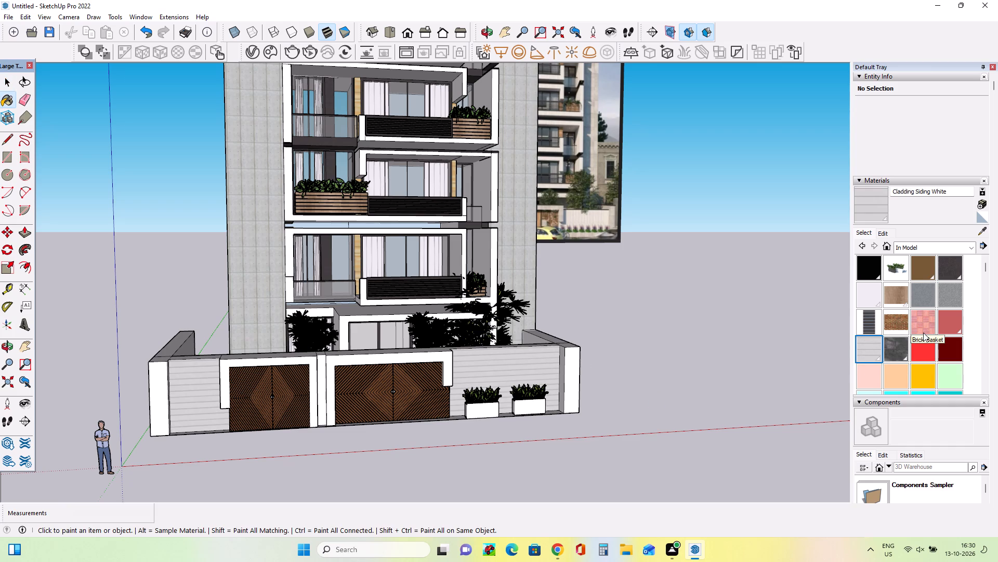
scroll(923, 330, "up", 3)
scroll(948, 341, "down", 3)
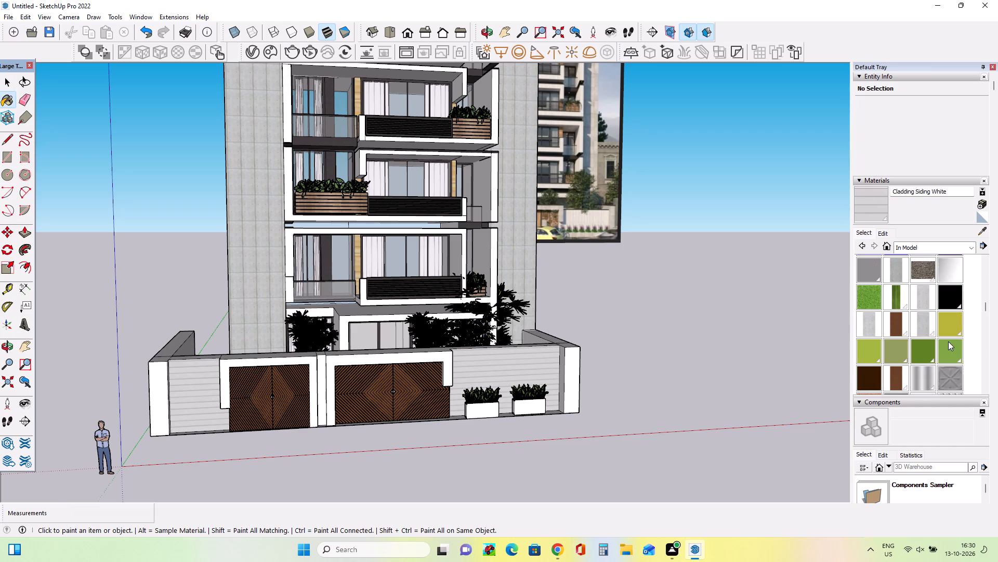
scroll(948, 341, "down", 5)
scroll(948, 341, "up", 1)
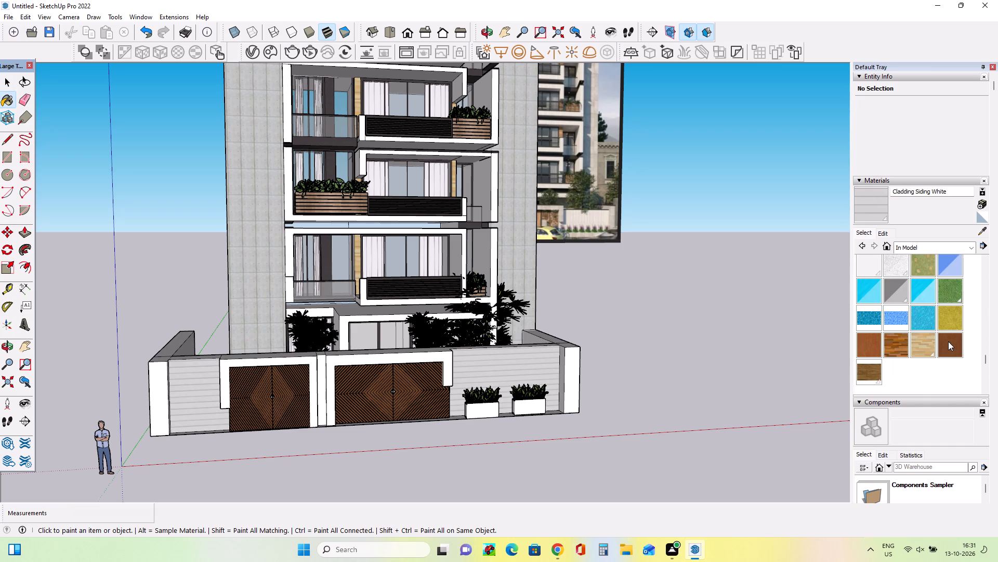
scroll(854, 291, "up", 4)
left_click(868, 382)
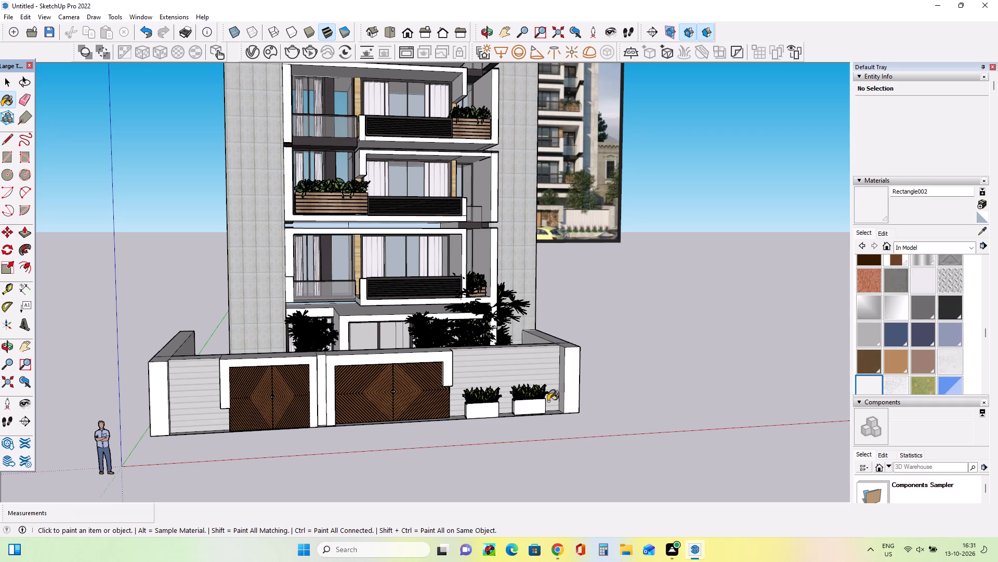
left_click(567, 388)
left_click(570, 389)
Paint both end pillars of the front compound wall with Concrete Form 4x8 from the Asphalt and Concrete collection.
scroll(917, 300, "up", 6)
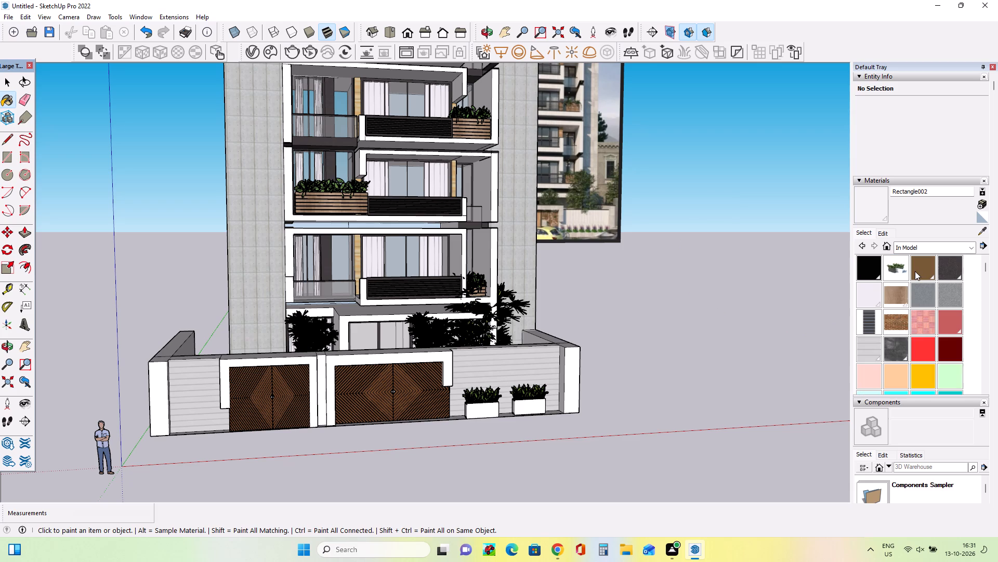
scroll(915, 271, "up", 3)
left_click(901, 244)
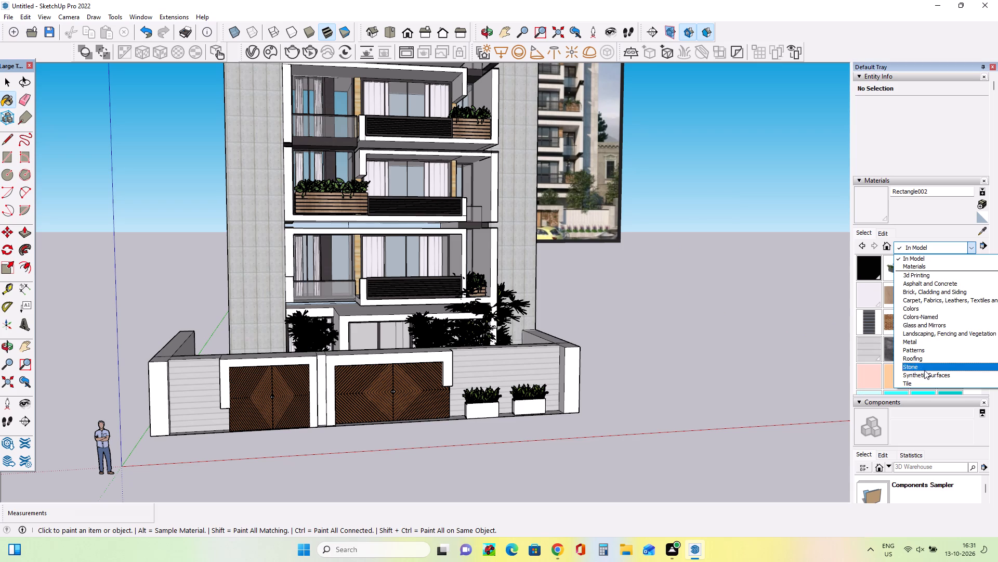
left_click(920, 284)
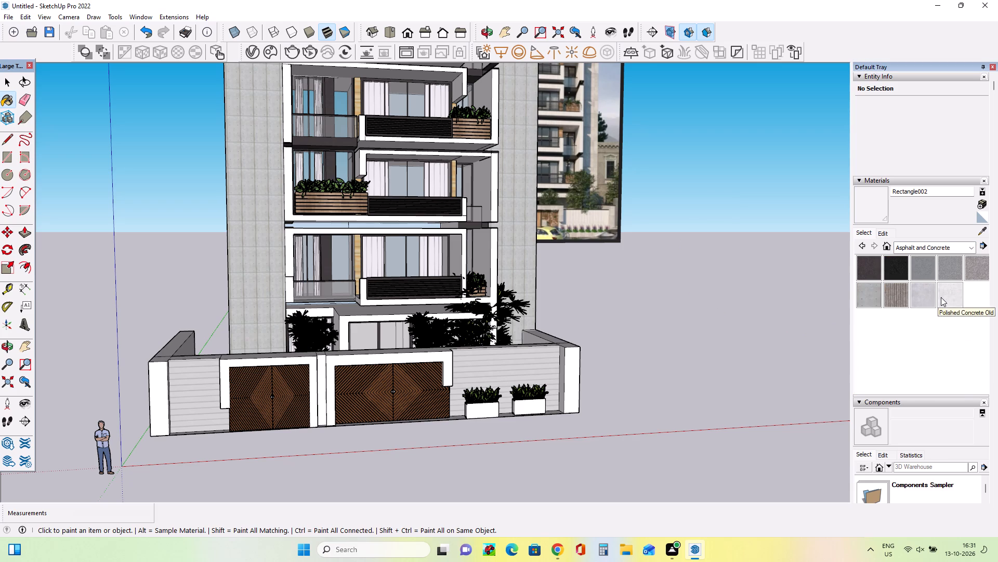
left_click(867, 304)
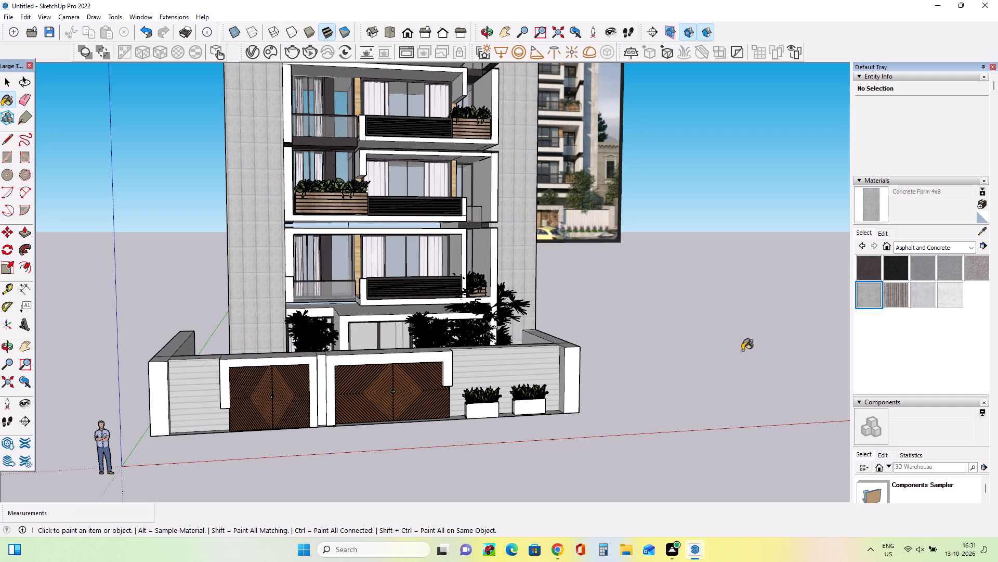
left_click(575, 386)
left_click(570, 391)
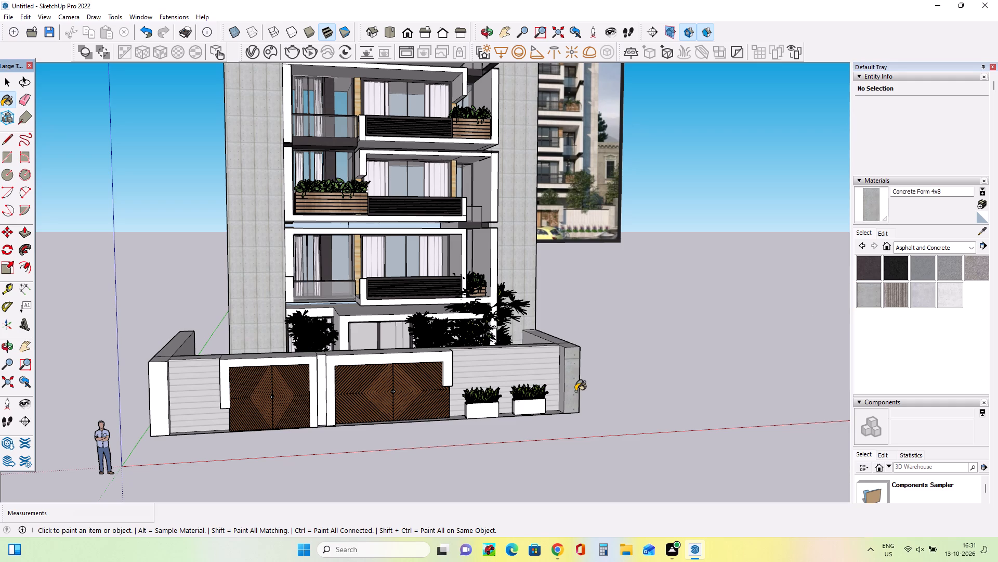
left_click(160, 403)
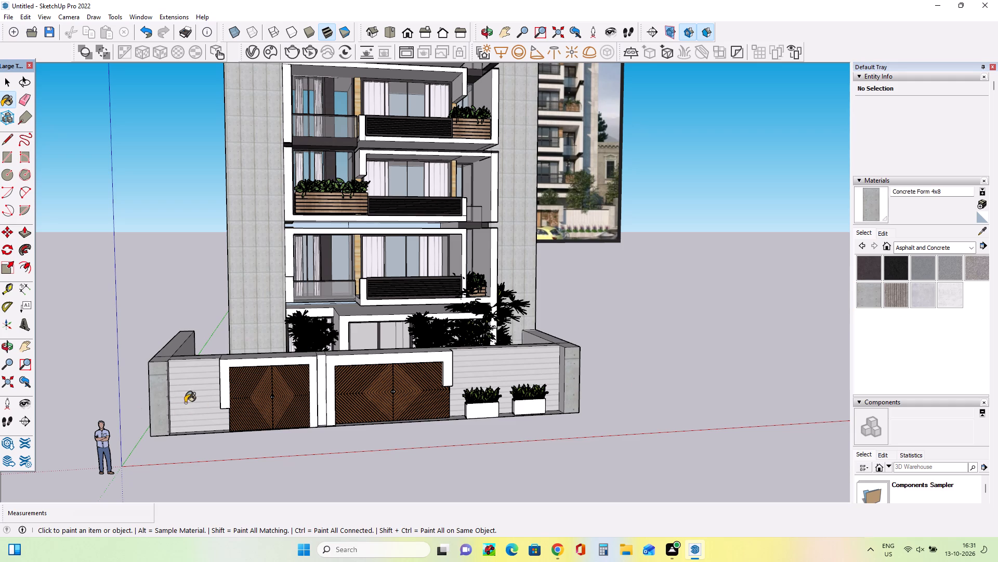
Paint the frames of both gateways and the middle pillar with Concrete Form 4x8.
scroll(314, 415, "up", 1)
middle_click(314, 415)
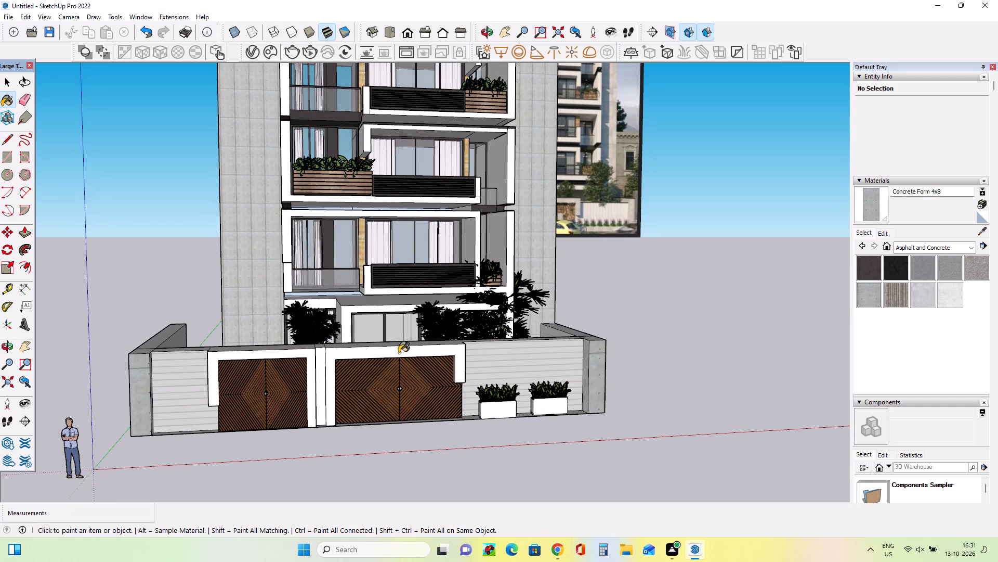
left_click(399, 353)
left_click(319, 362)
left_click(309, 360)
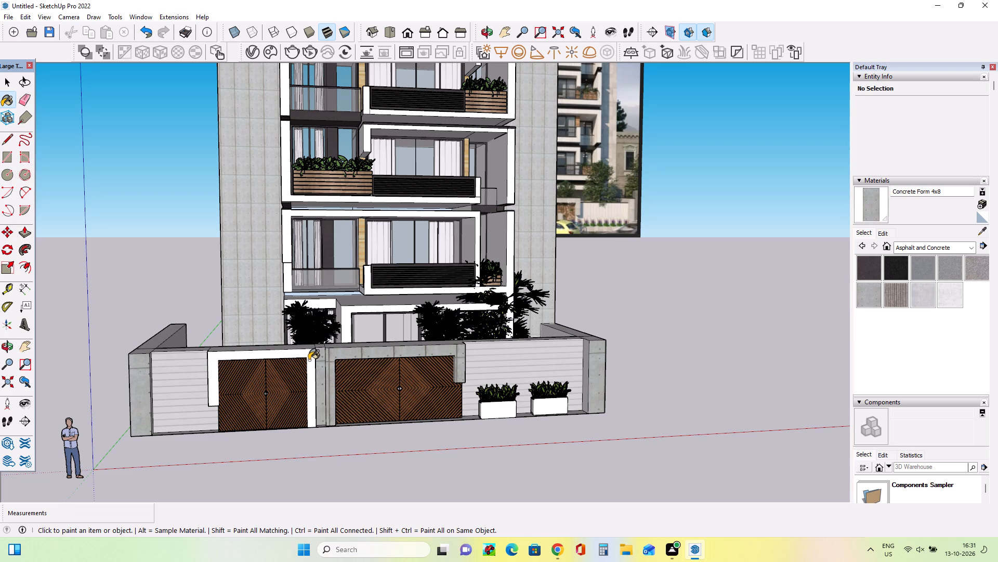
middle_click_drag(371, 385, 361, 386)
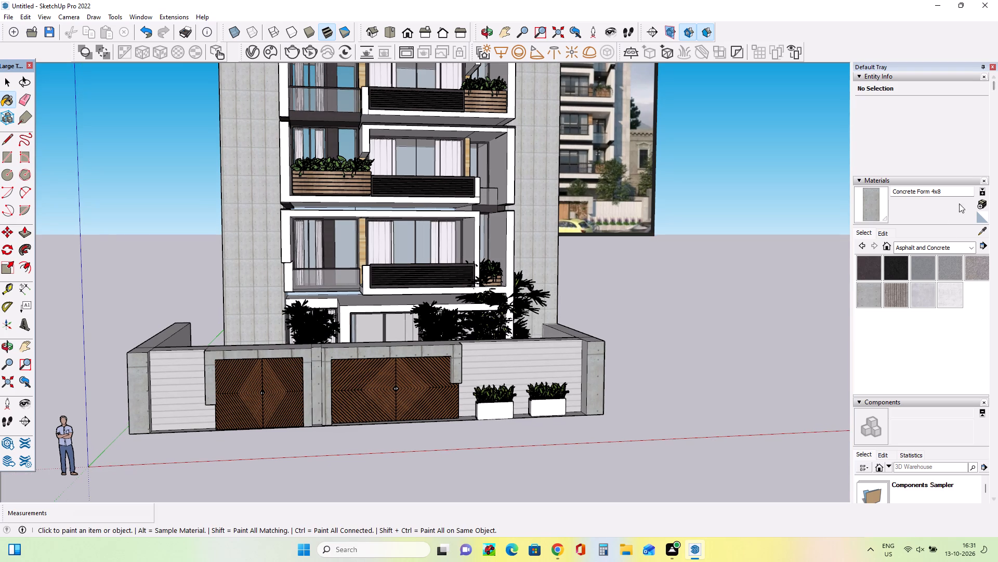
Create a new material from Concrete Form 4x8 with a lighter colour, keeping its texture image.
left_click(978, 202)
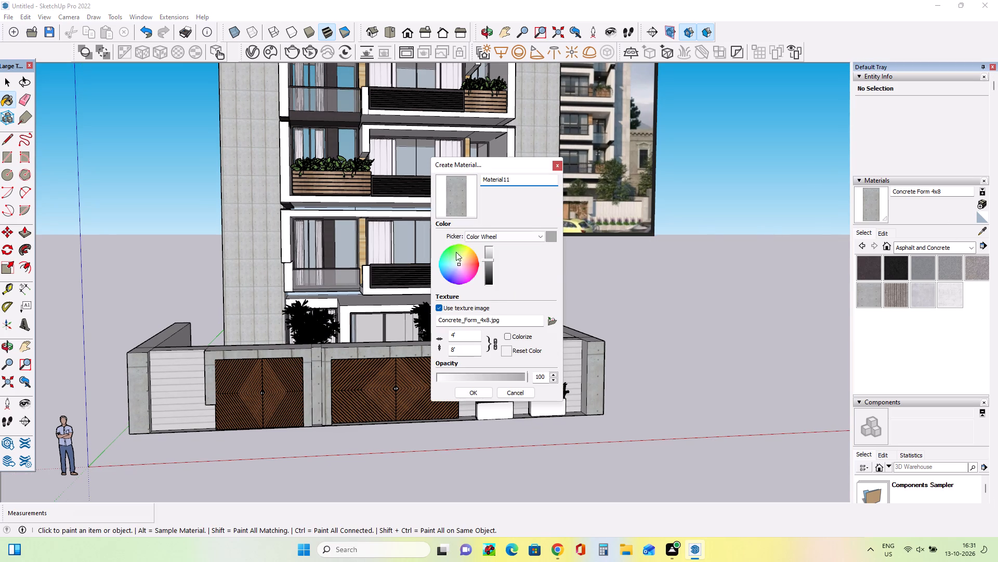
left_click(489, 256)
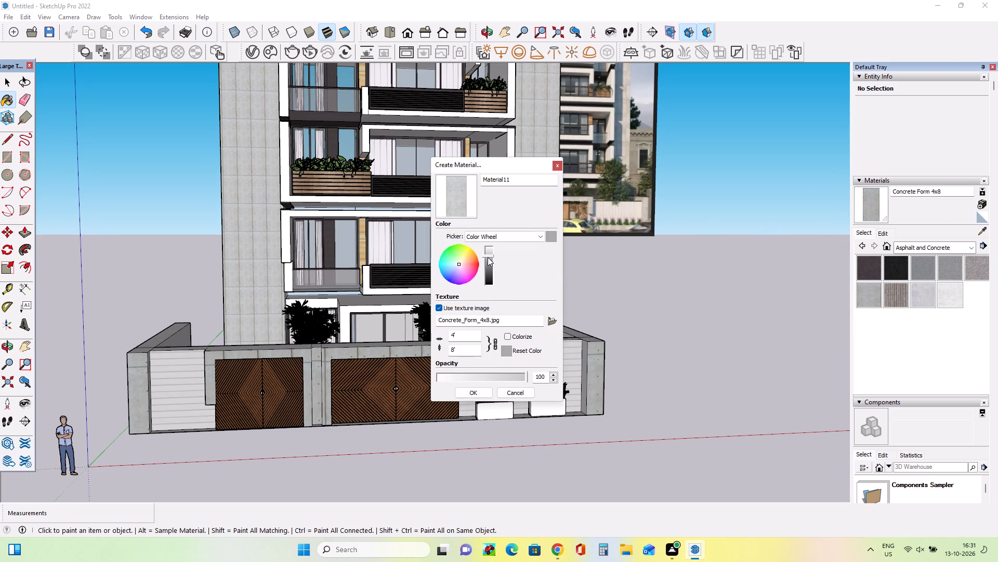
left_click(476, 391)
Repaint the front wall's end pillars, both gateway frames and the middle pillar with the lighter concrete material.
left_click(599, 399)
left_click(595, 387)
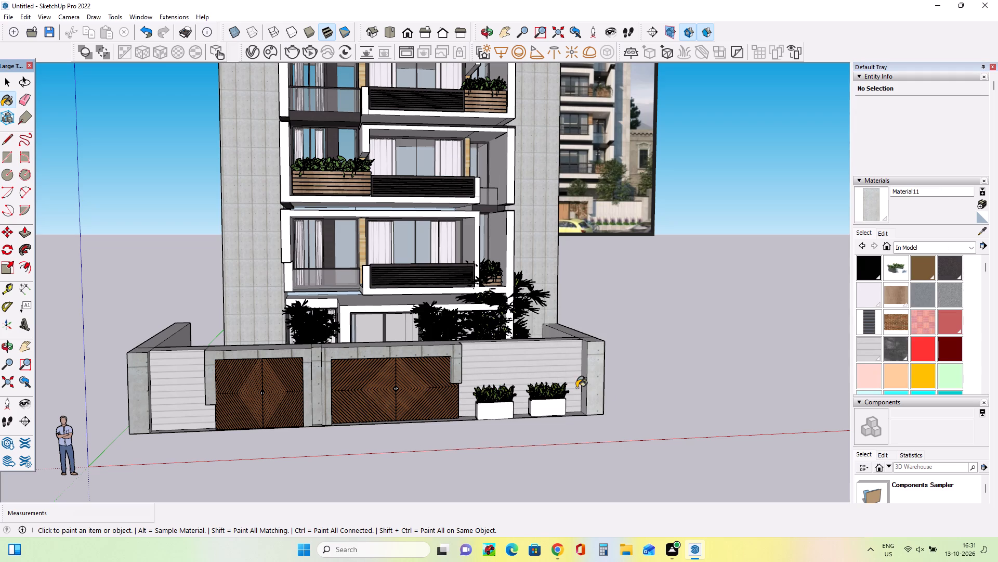
left_click(582, 389)
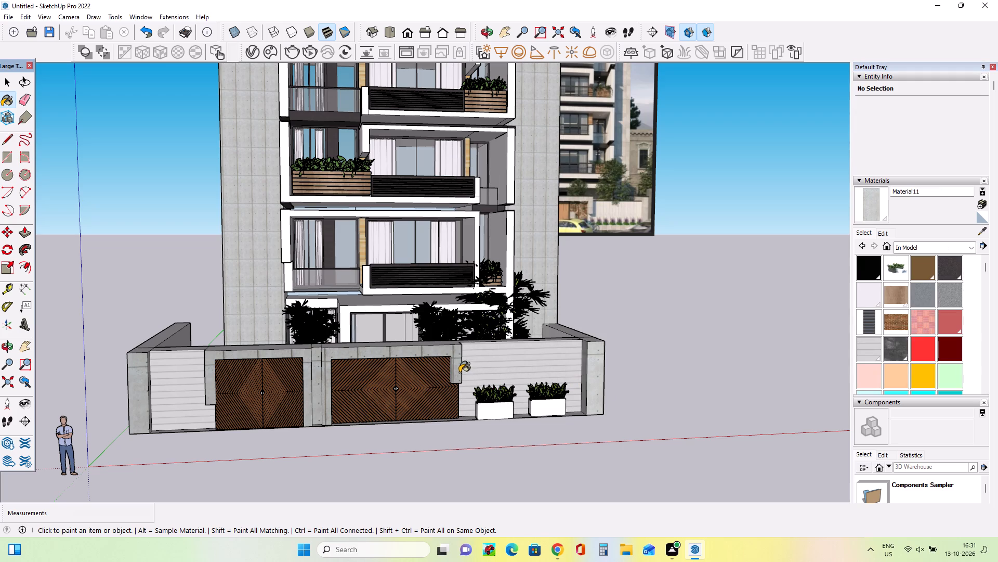
left_click(457, 371)
left_click(308, 375)
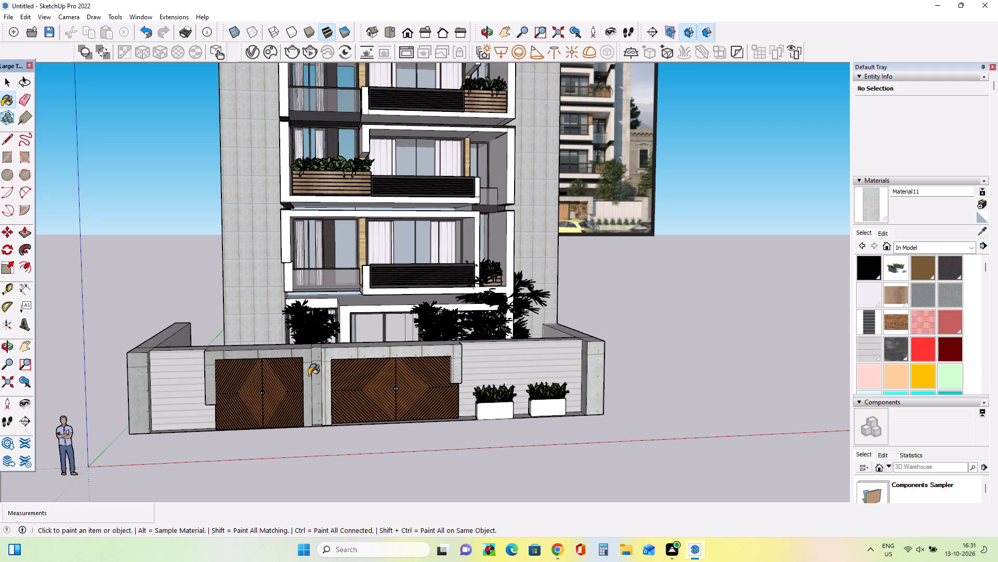
left_click(314, 375)
left_click(302, 360)
middle_click(321, 373)
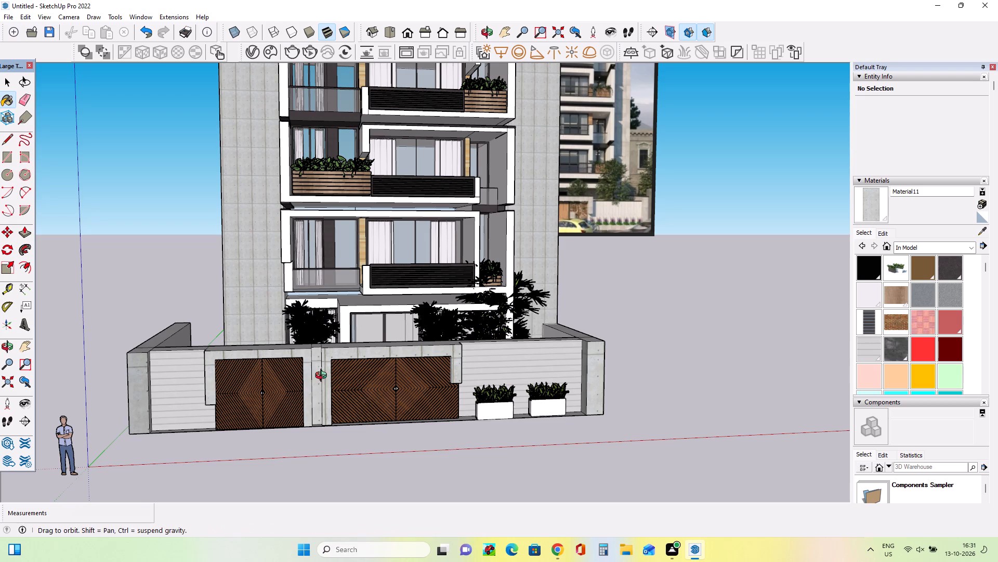
middle_click_drag(330, 388, 333, 397)
left_click(143, 380)
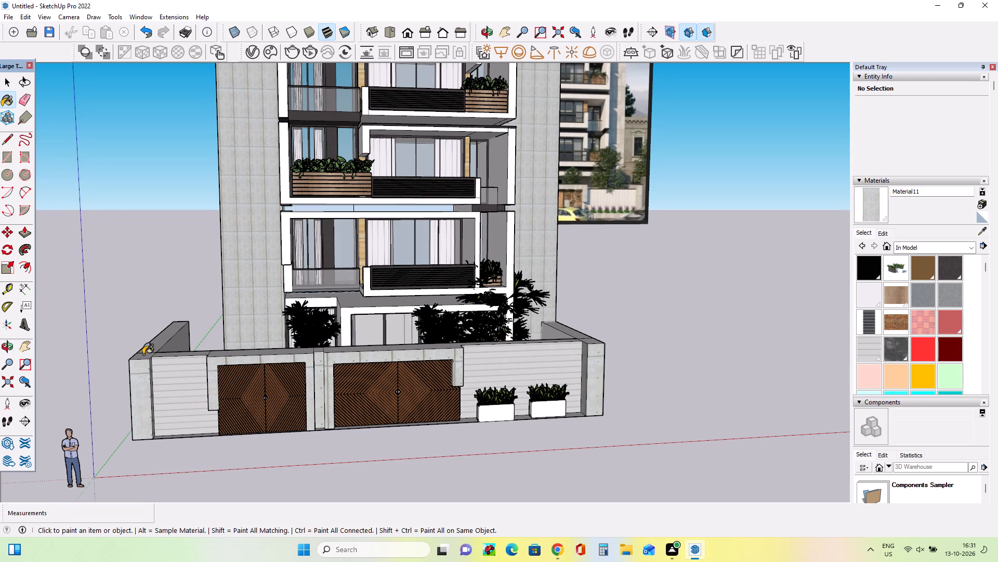
Apply the lighter concrete material to the top faces of the compound wall at both front corners.
left_click(143, 354)
left_click(580, 338)
left_click(153, 347)
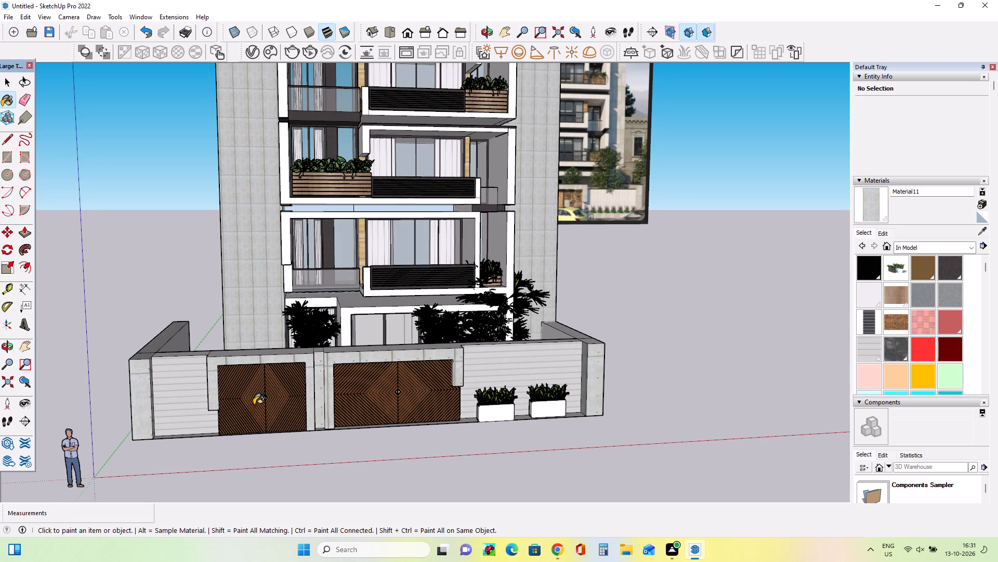
Copy the wooden planter on the balcony two floors below the roof terrace about 25' 2" straight up to the terrace, and clear the selection.
middle_click_drag(263, 392, 274, 373)
middle_click(274, 371)
scroll(283, 373, "down", 12)
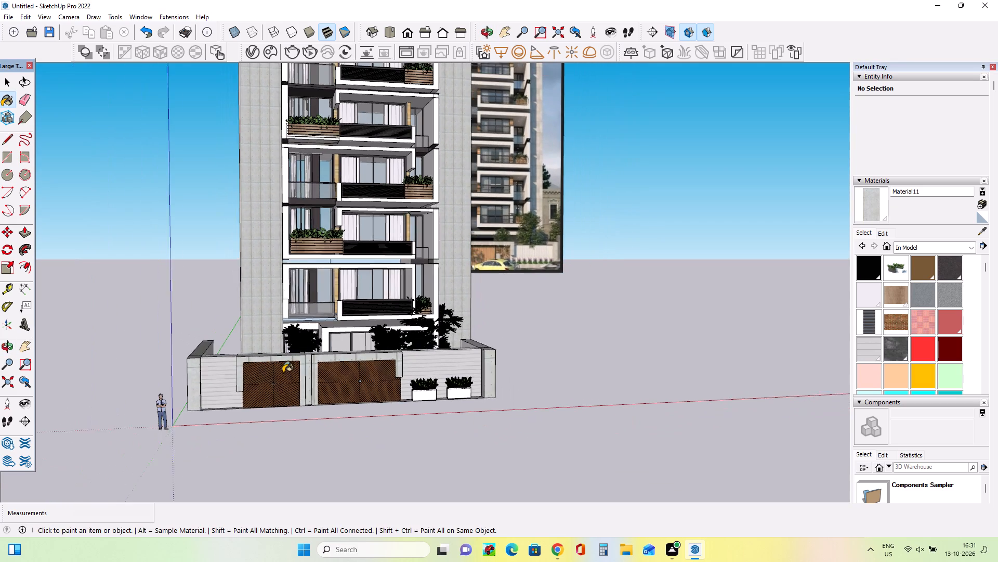
middle_click(516, 343)
middle_click(516, 347)
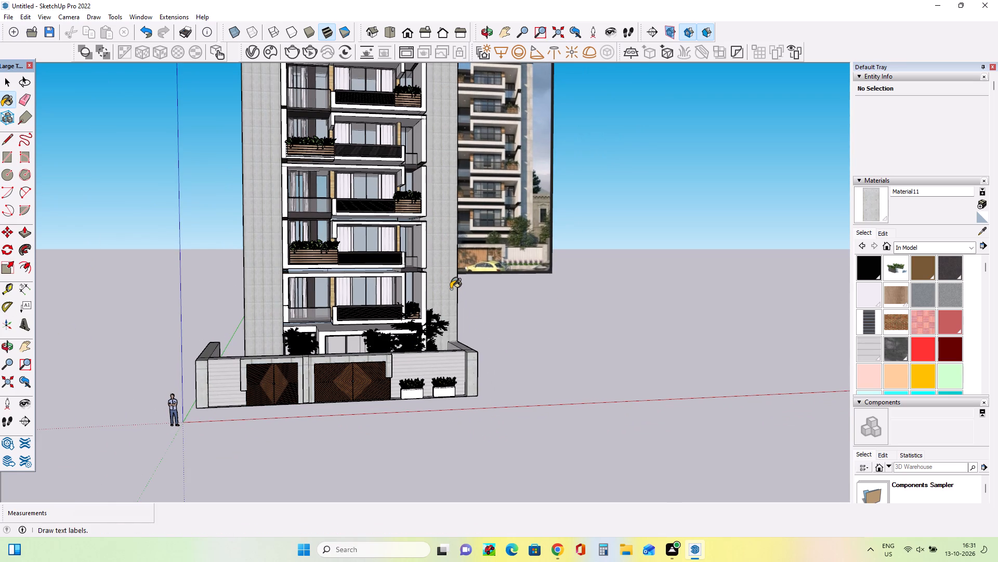
left_click(20, 347)
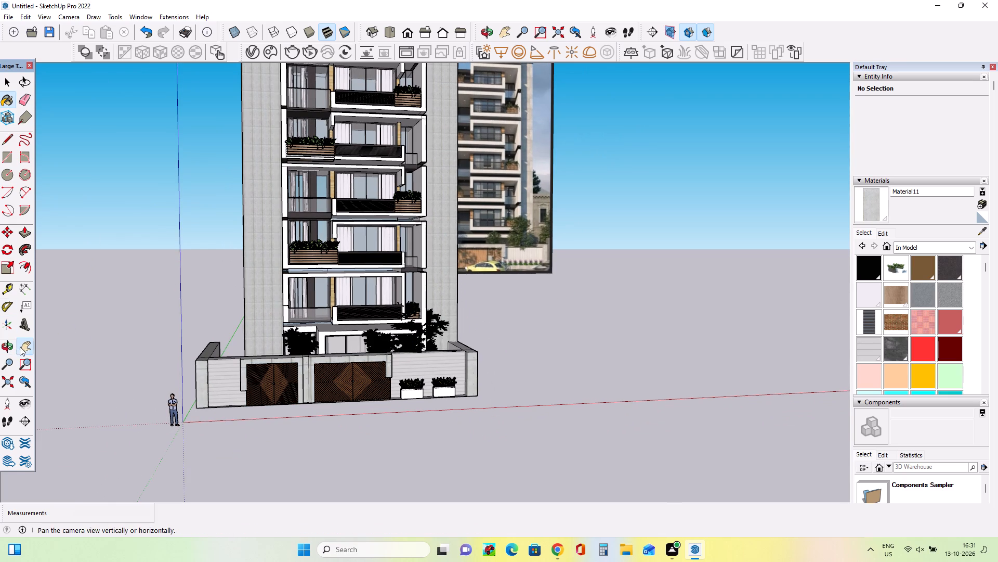
left_click_drag(300, 281, 321, 363)
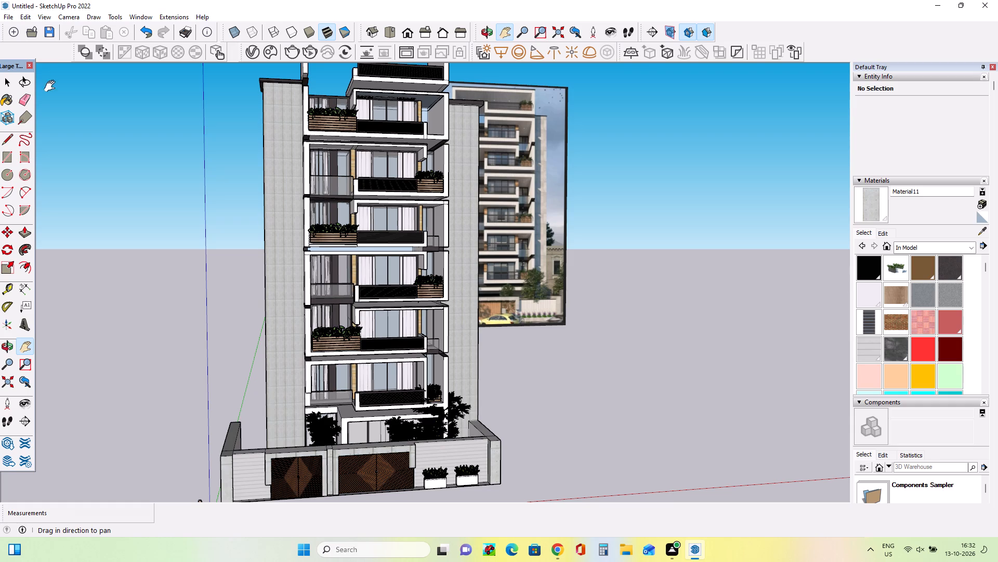
left_click(6, 85)
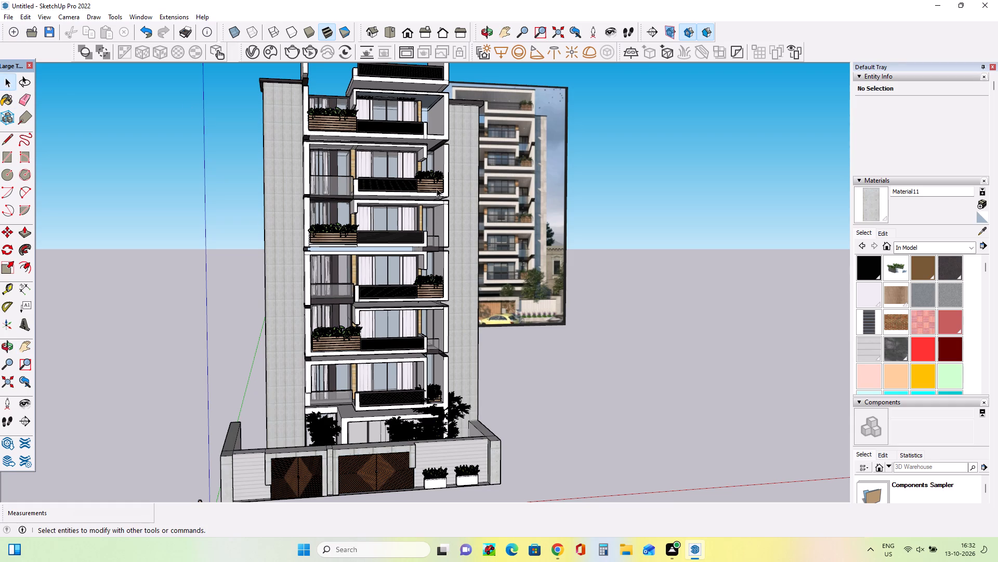
left_click(437, 188)
scroll(463, 239, "down", 1)
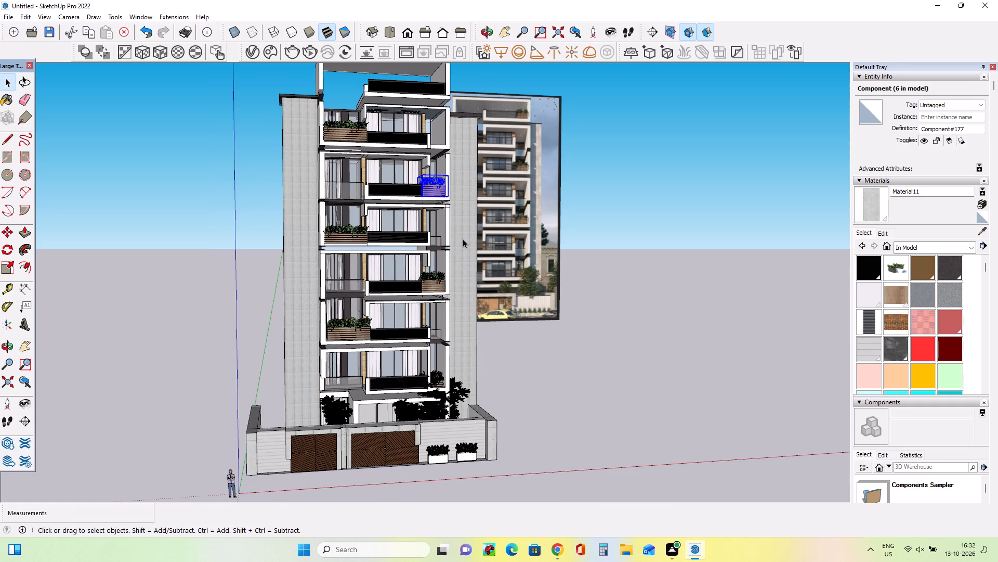
left_click(19, 342)
left_click_drag(227, 259, 230, 284)
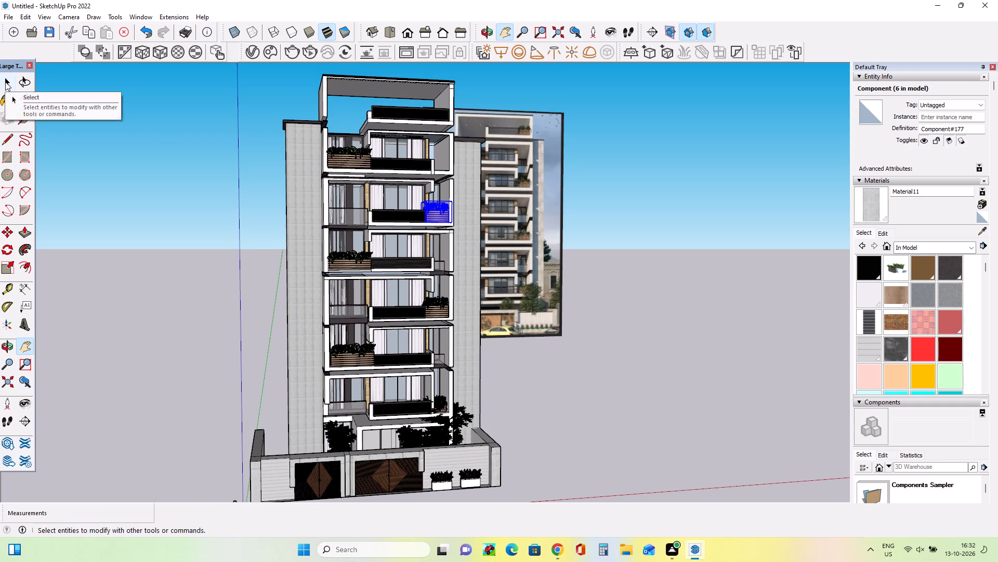
left_click(4, 226)
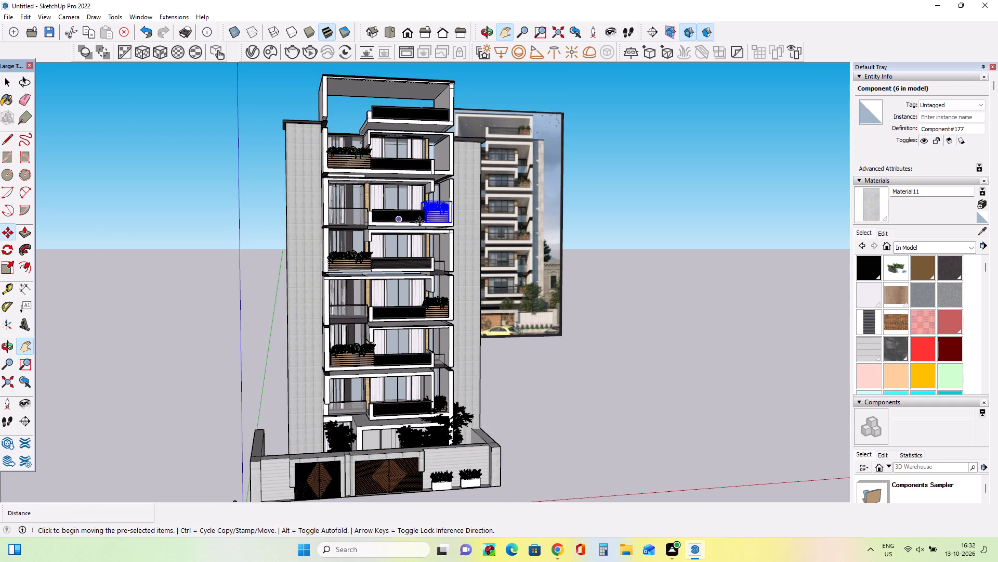
left_click(426, 222)
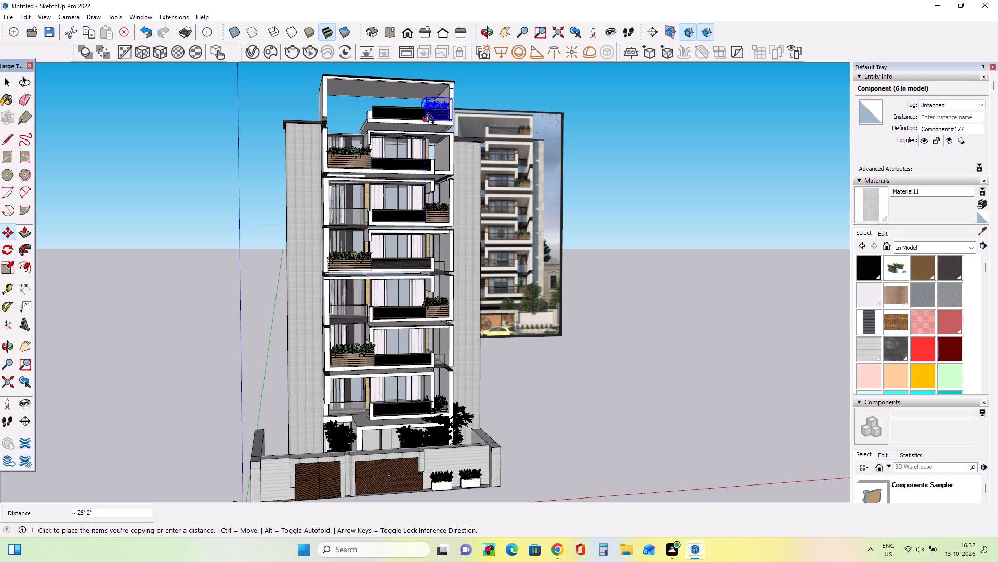
left_click(428, 118)
left_click(7, 83)
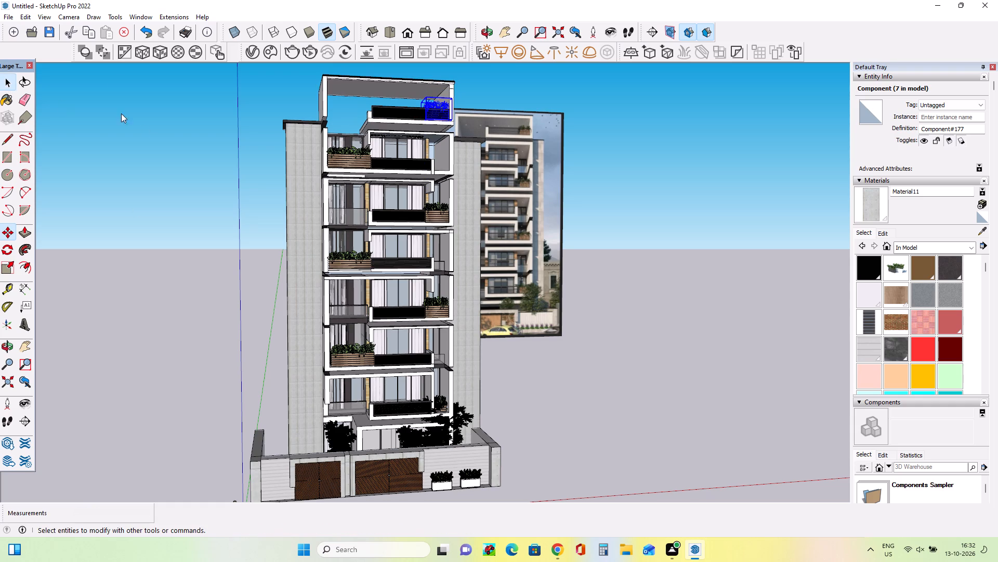
left_click(146, 134)
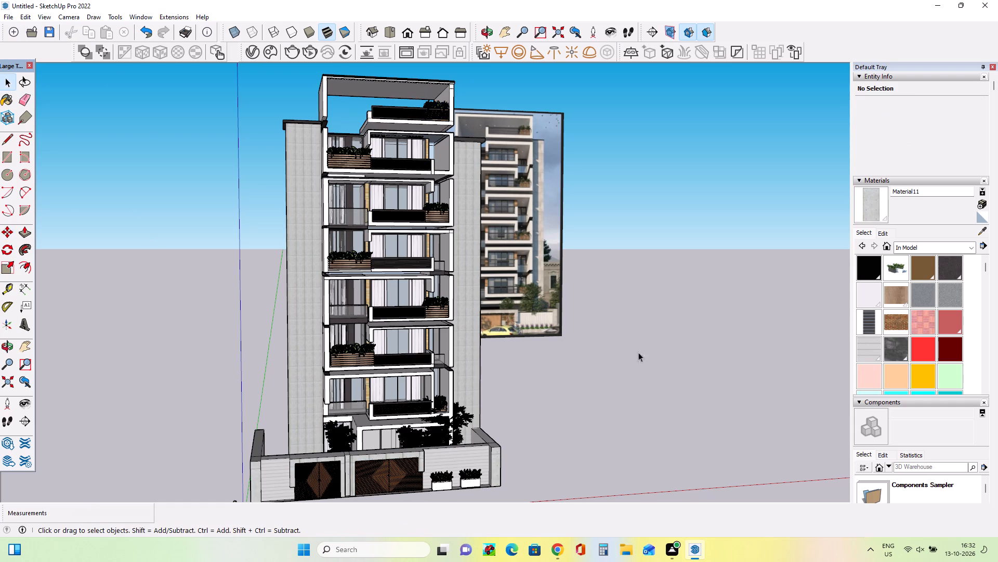
Examine the building's full front elevation beside the reference image.
middle_click(629, 352)
middle_click(627, 352)
middle_click_drag(625, 352, 610, 352)
middle_click_drag(609, 352, 604, 352)
middle_click(600, 352)
middle_click(600, 352)
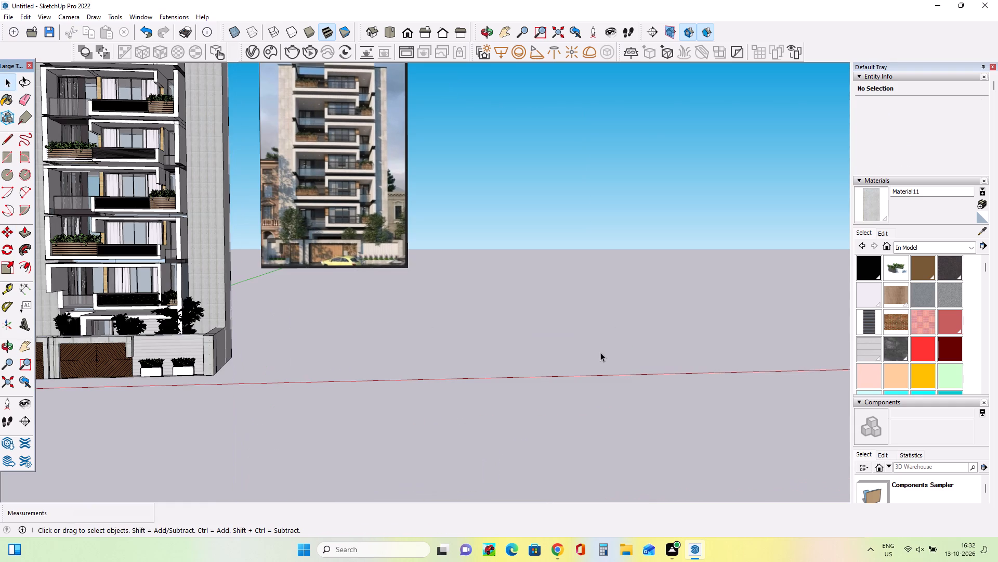
left_click(28, 346)
left_click_drag(225, 300, 352, 330)
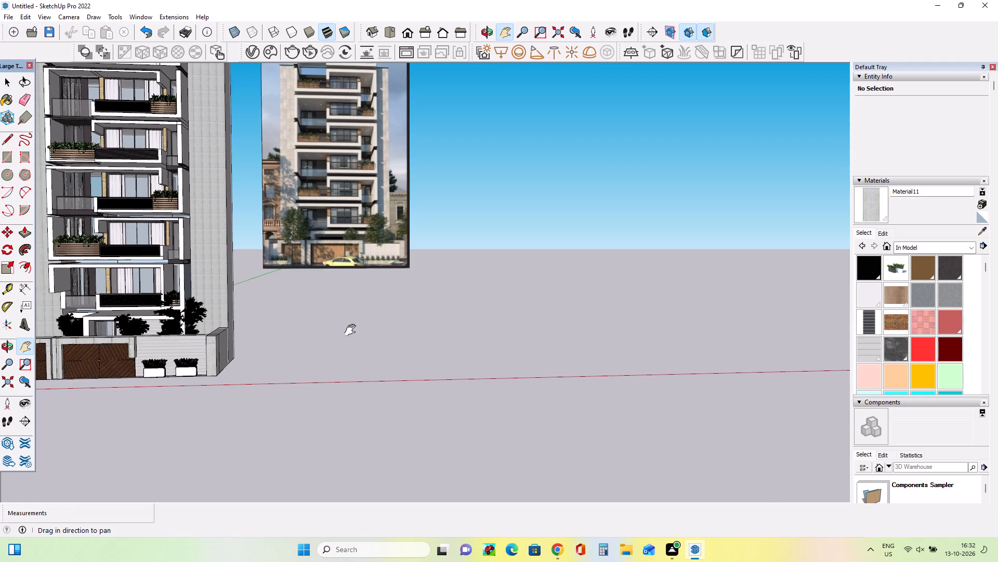
left_click_drag(352, 330, 508, 400)
middle_click_drag(545, 401, 520, 415)
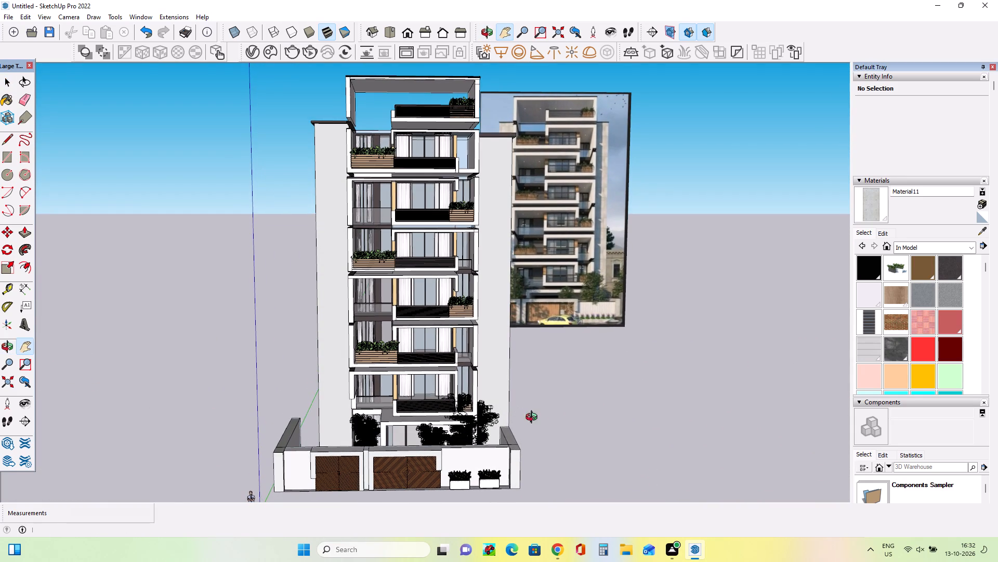
middle_click(534, 418)
middle_click(525, 420)
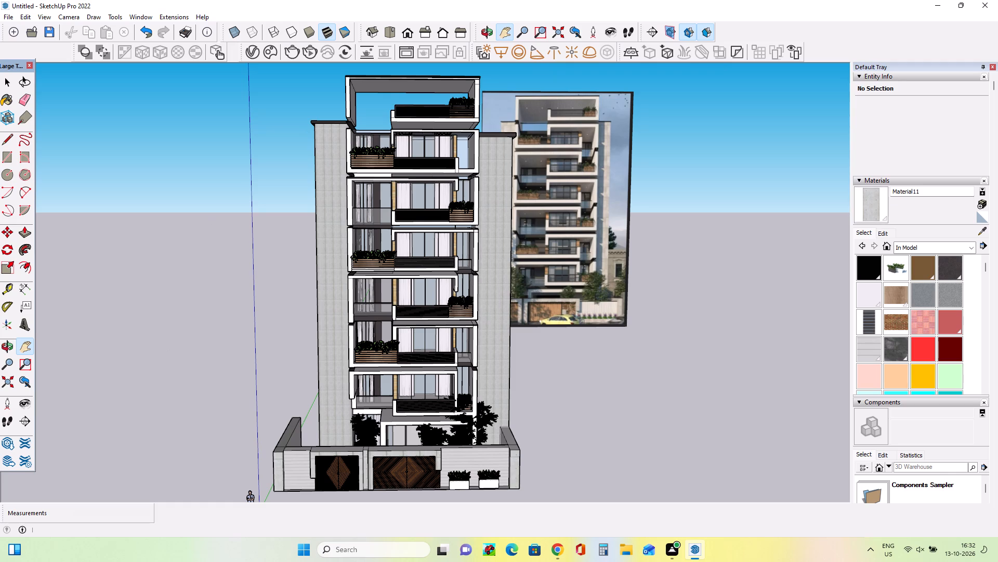
Paint the lowest balcony level's white frame and the entrance canopy edge with 0009_Linen from the Colors-Named collection.
left_click(928, 246)
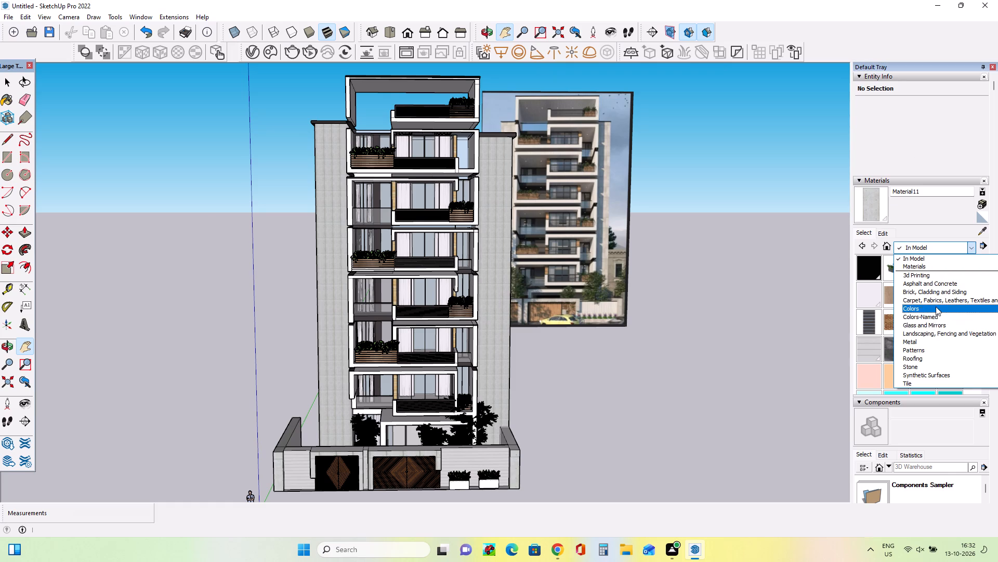
left_click(936, 306)
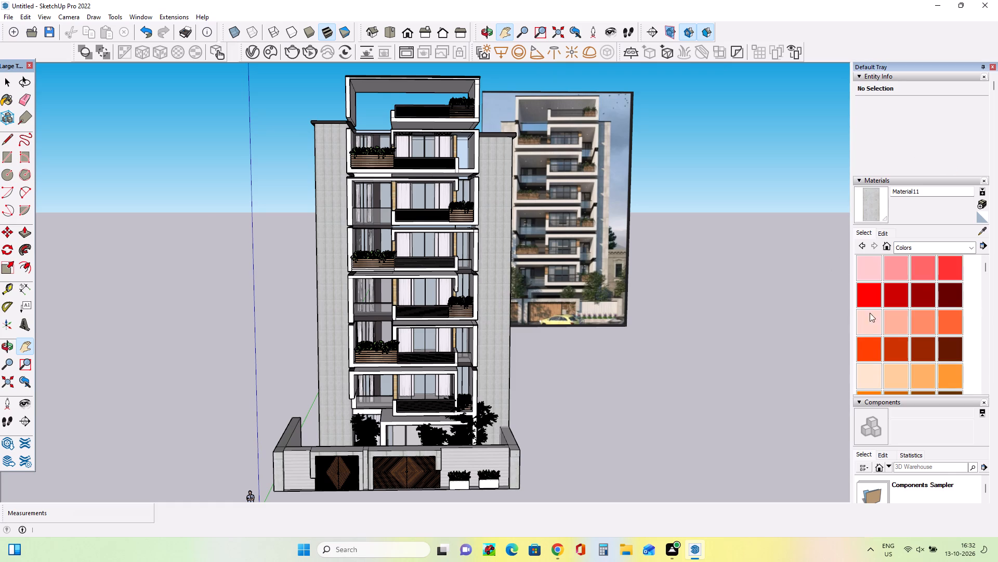
scroll(885, 333, "down", 9)
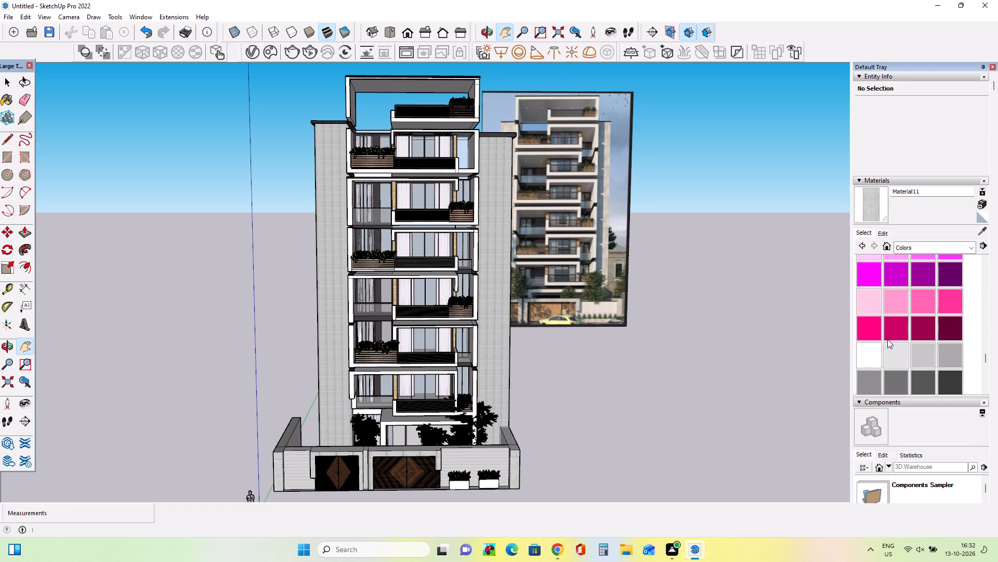
scroll(887, 339, "down", 1)
scroll(887, 339, "up", 2)
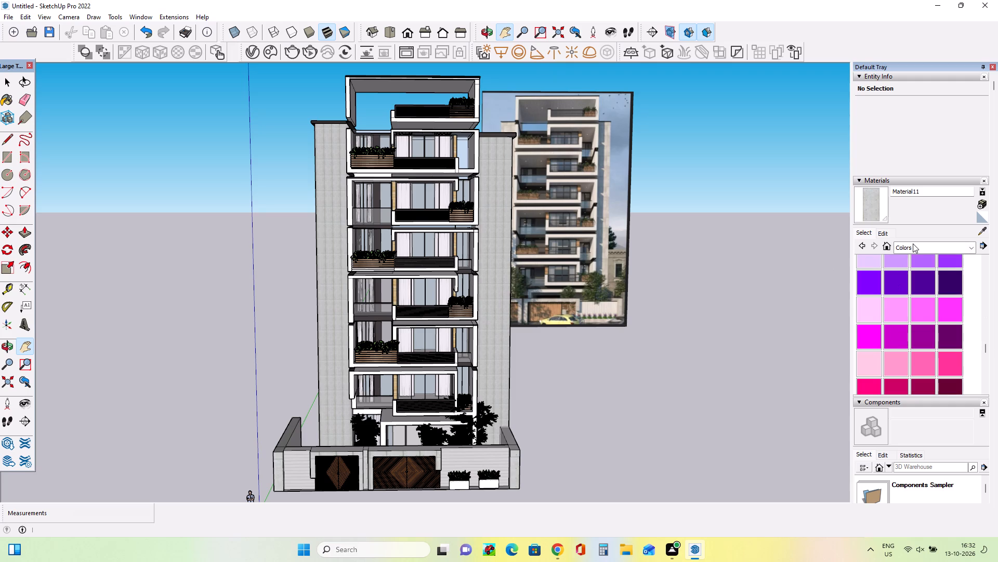
left_click(913, 244)
left_click(924, 295)
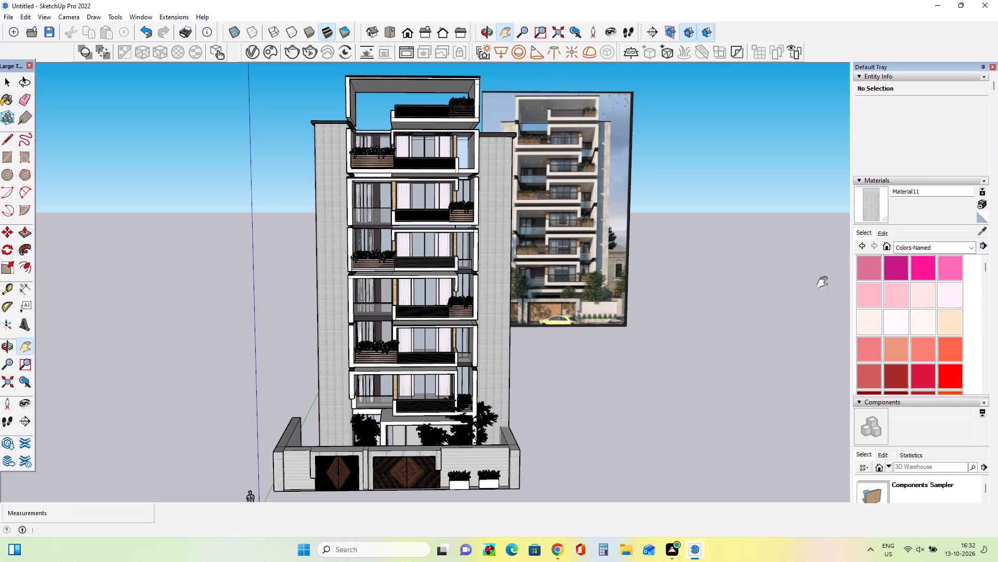
left_click(863, 329)
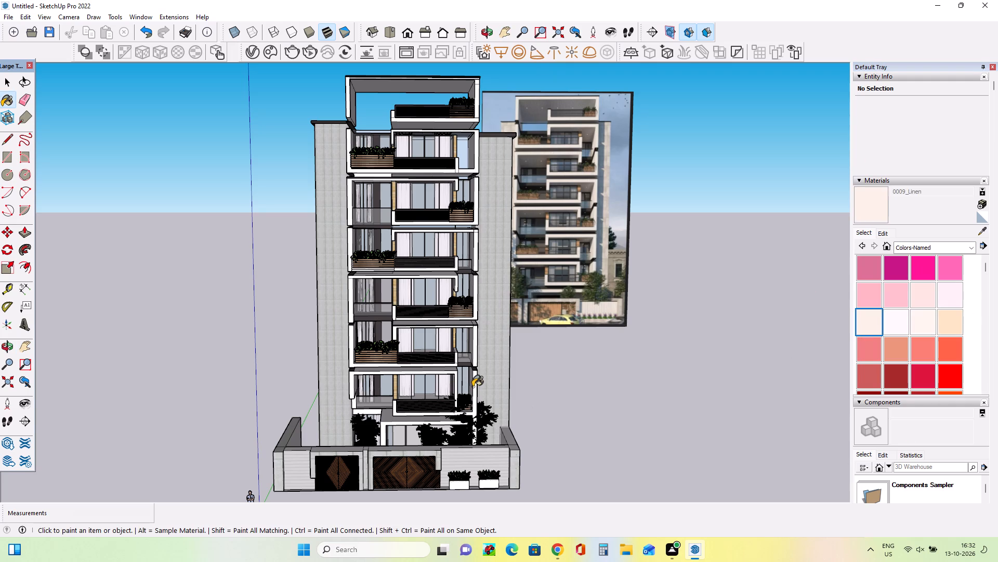
left_click(474, 387)
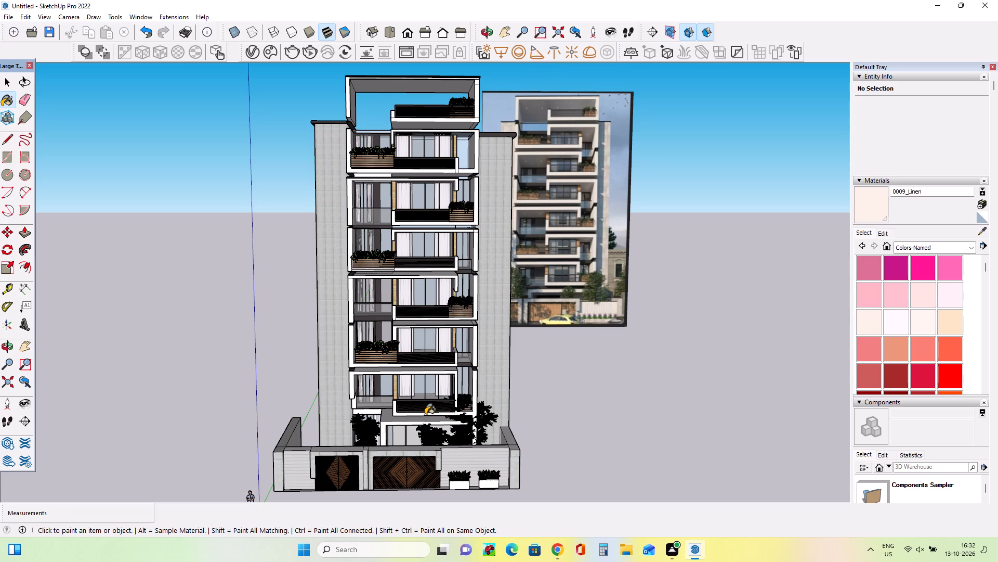
left_click(425, 415)
left_click(384, 427)
left_click(383, 431)
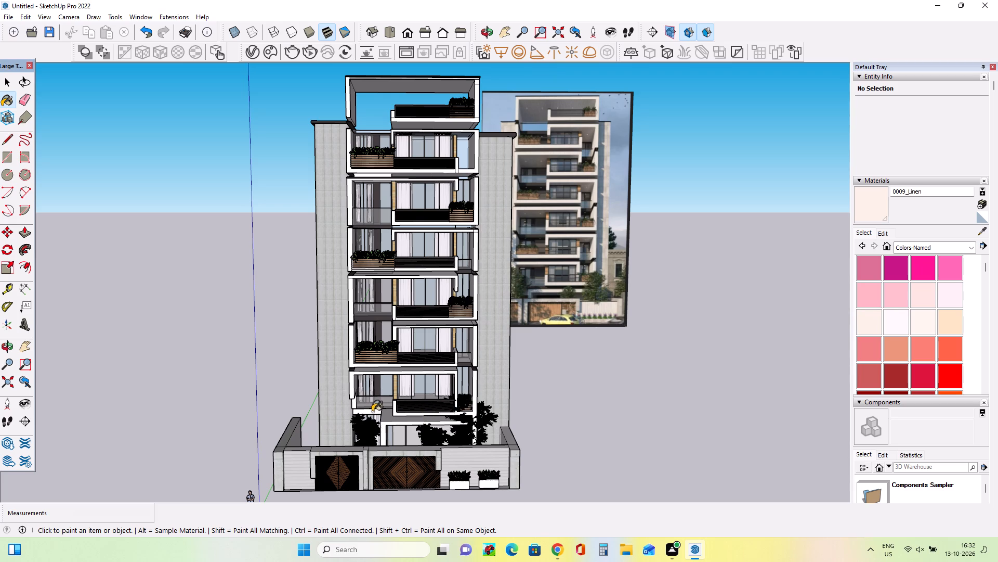
left_click(370, 413)
left_click(352, 402)
left_click(352, 392)
left_click(357, 373)
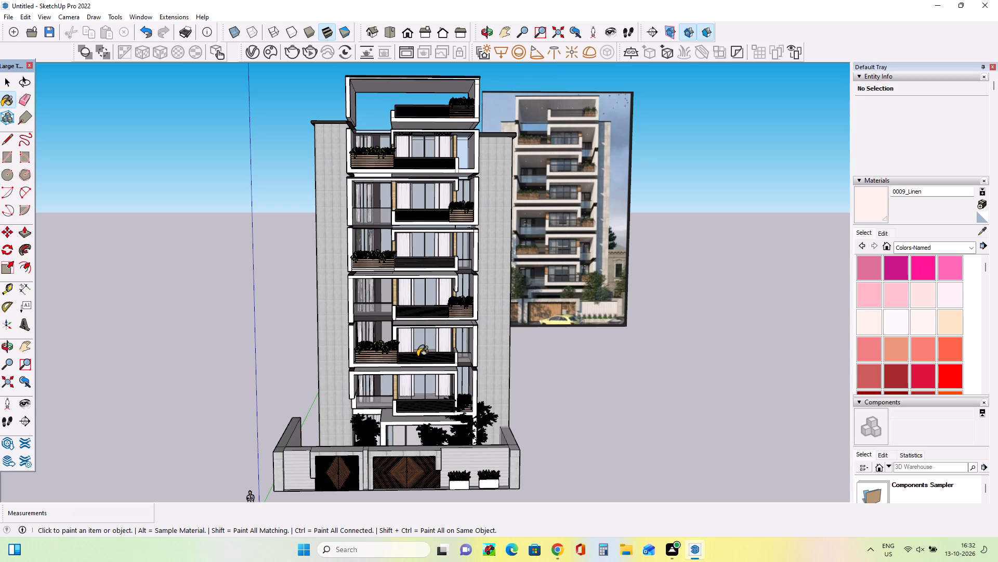
Apply the Linen colour to the slab edges and right-hand end posts of the second to fifth balcony levels.
left_click(416, 365)
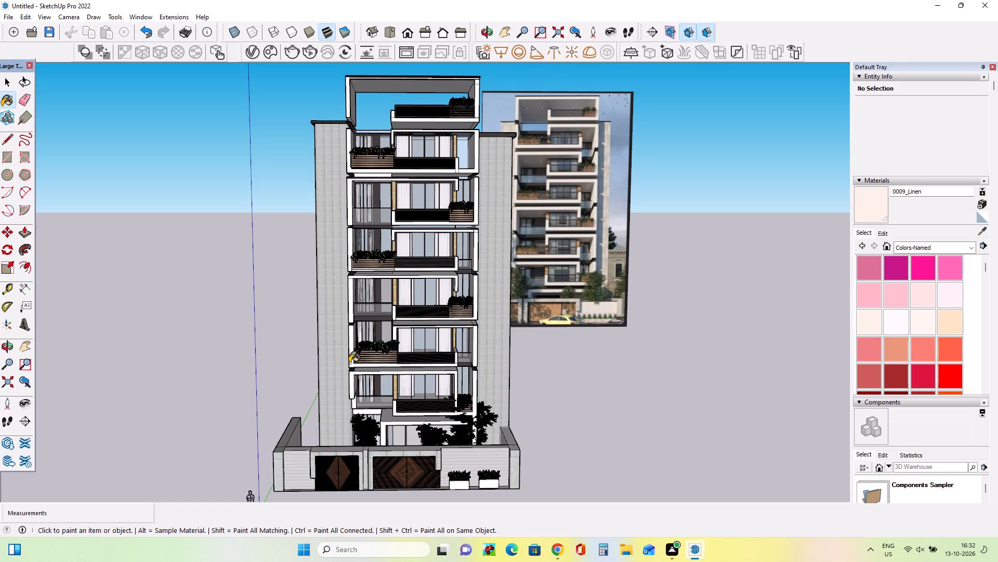
left_click(349, 363)
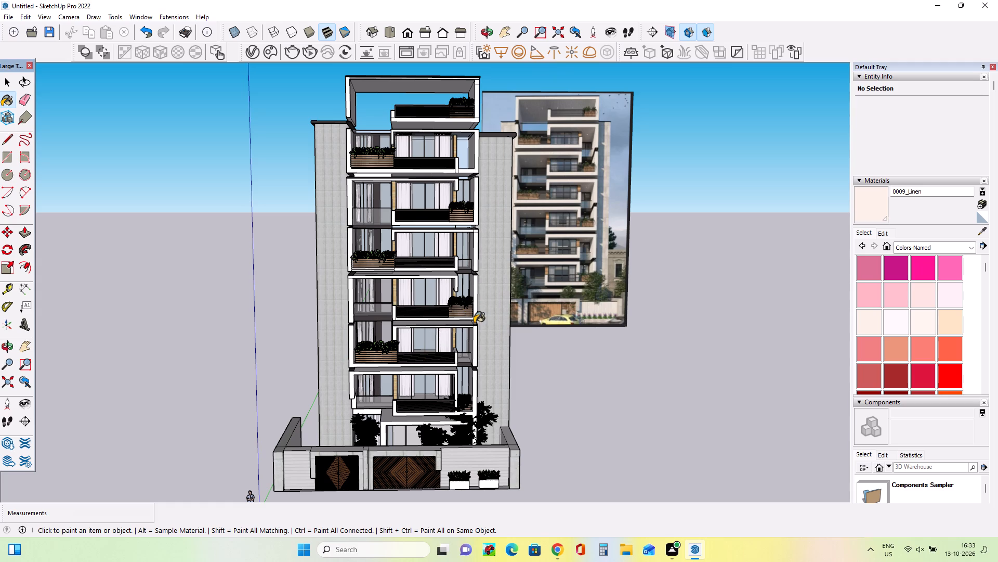
left_click(475, 318)
left_click(475, 317)
left_click(475, 342)
left_click(393, 316)
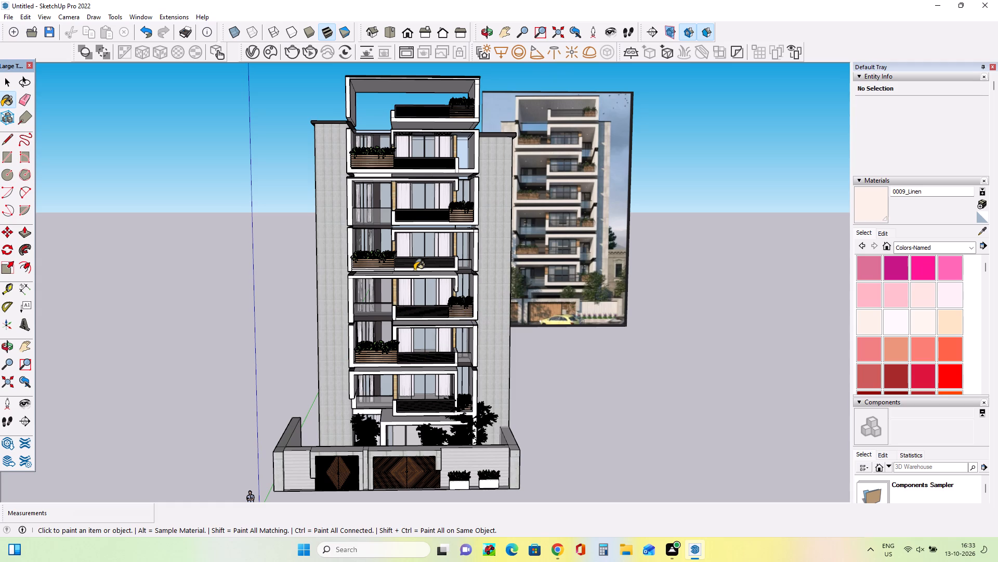
left_click(414, 270)
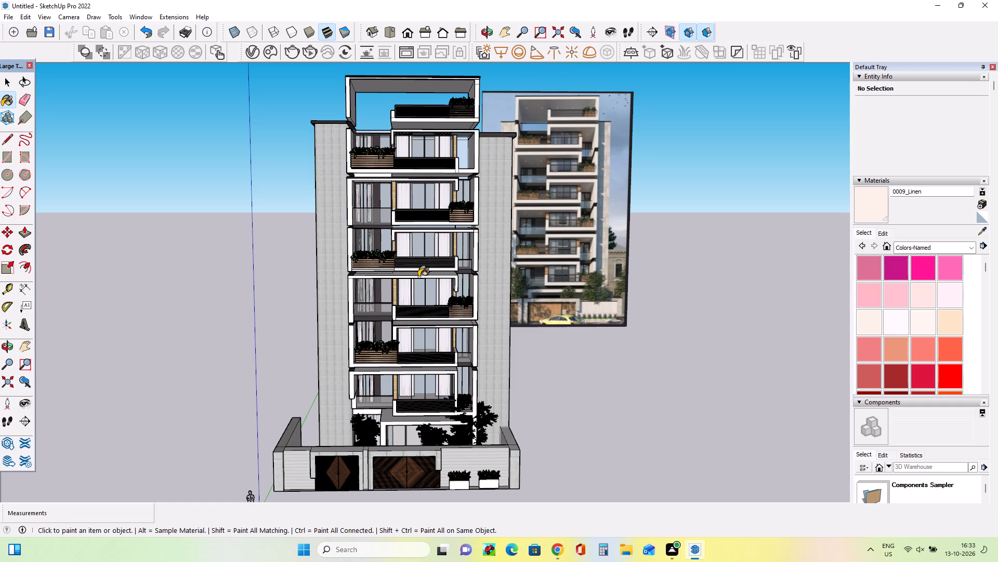
left_click(418, 277)
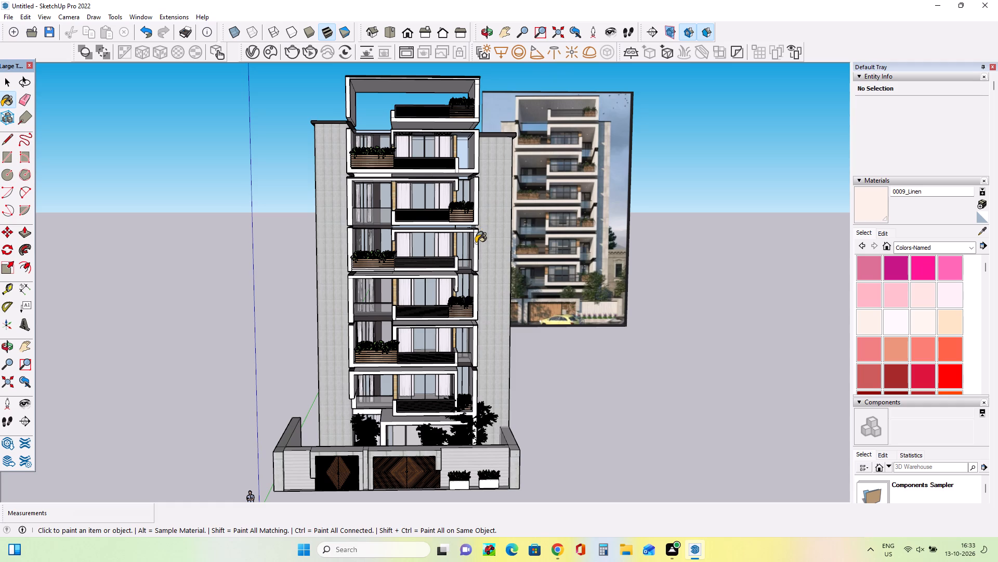
left_click(476, 243)
left_click(476, 218)
left_click(474, 223)
left_click(392, 223)
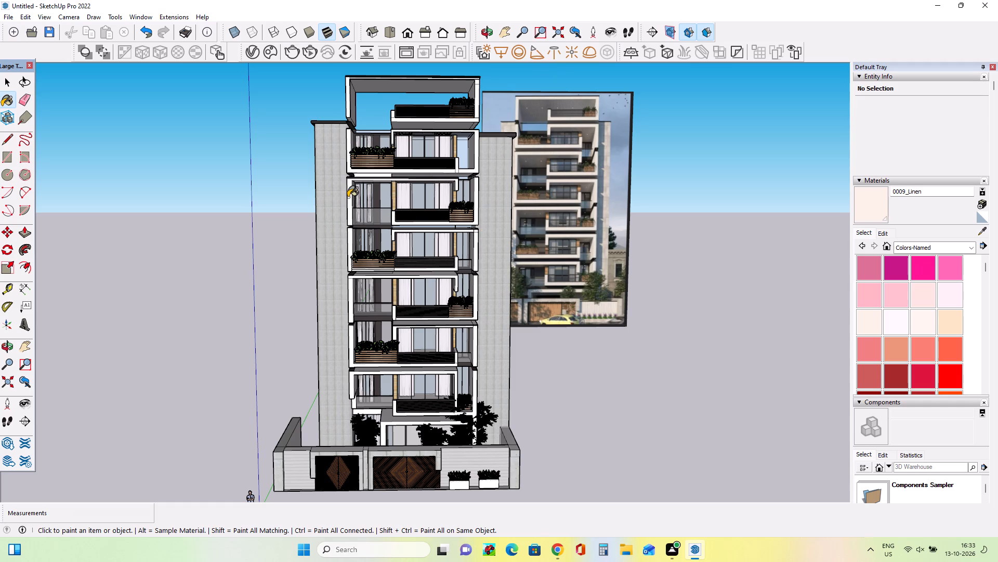
Apply the Linen colour to the left-hand end posts of the balcony frames from the fifth level down to the second.
left_click(348, 197)
left_click(349, 236)
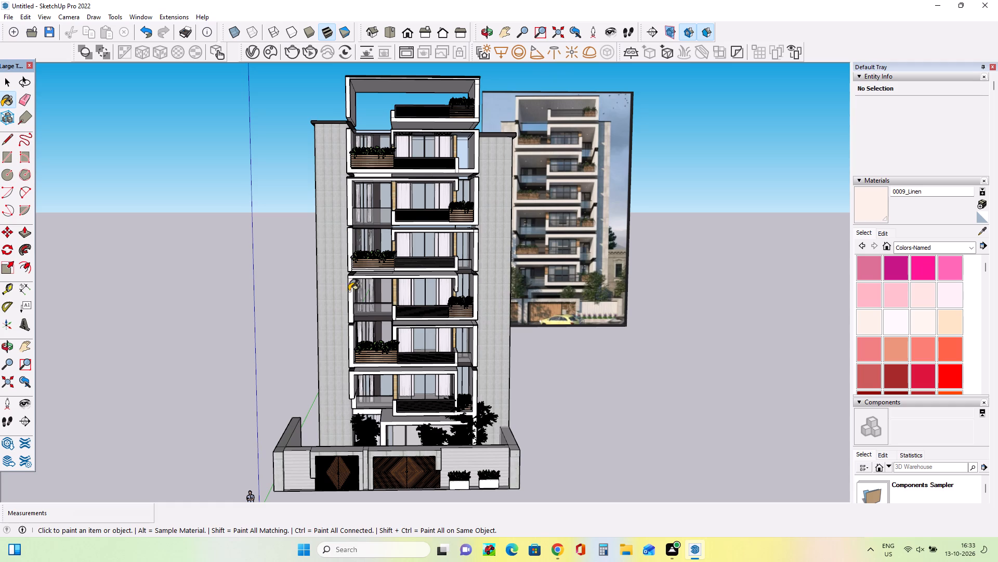
left_click(349, 296)
left_click(349, 337)
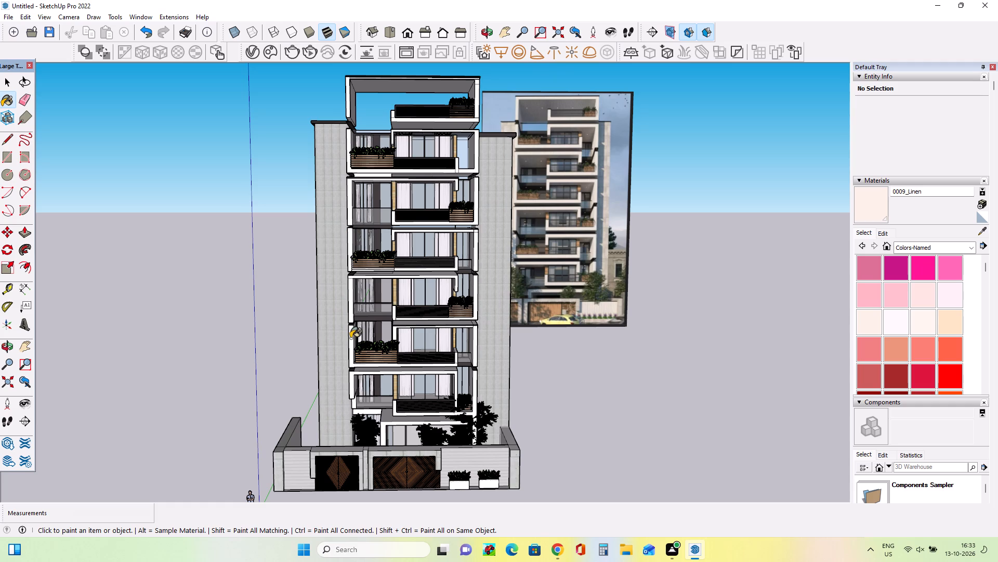
left_click(350, 338)
Apply the Linen colour to the right-hand posts and short uprights of the fifth and sixth balcony levels.
left_click(475, 190)
left_click(456, 186)
left_click(477, 164)
left_click(458, 168)
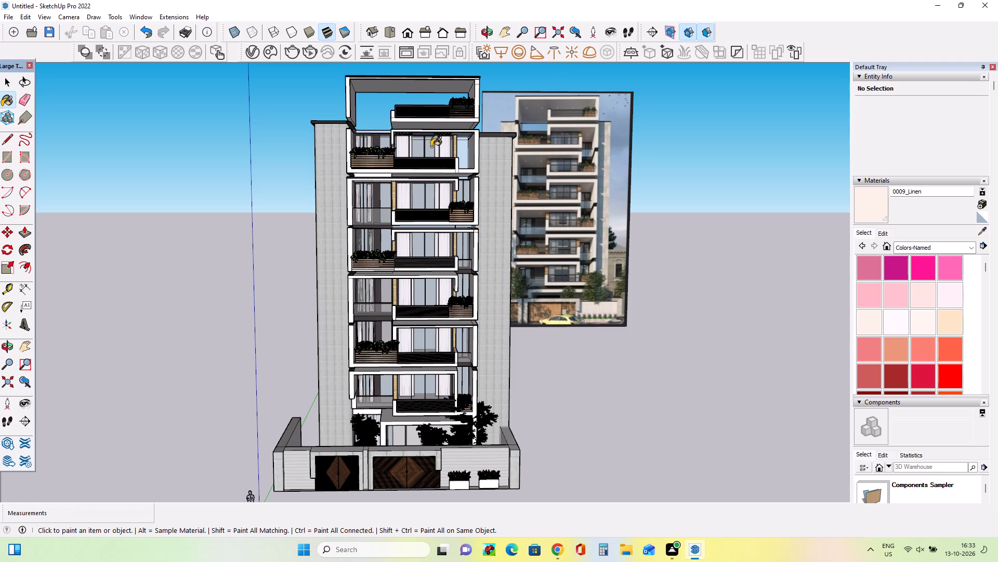
Paint the roof terrace frame's front posts and floor slab edge with the Linen colour.
left_click(347, 106)
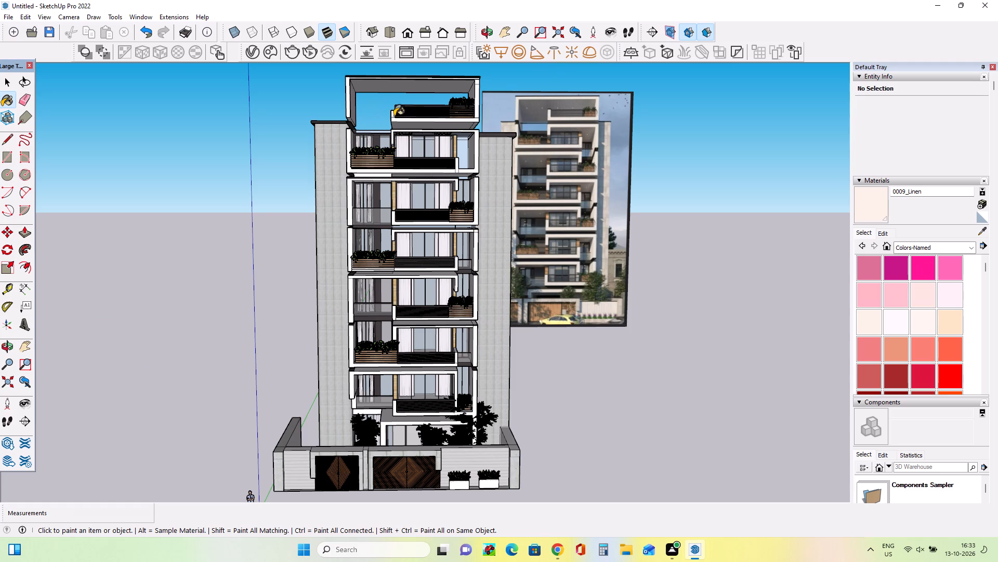
left_click(394, 119)
left_click(392, 118)
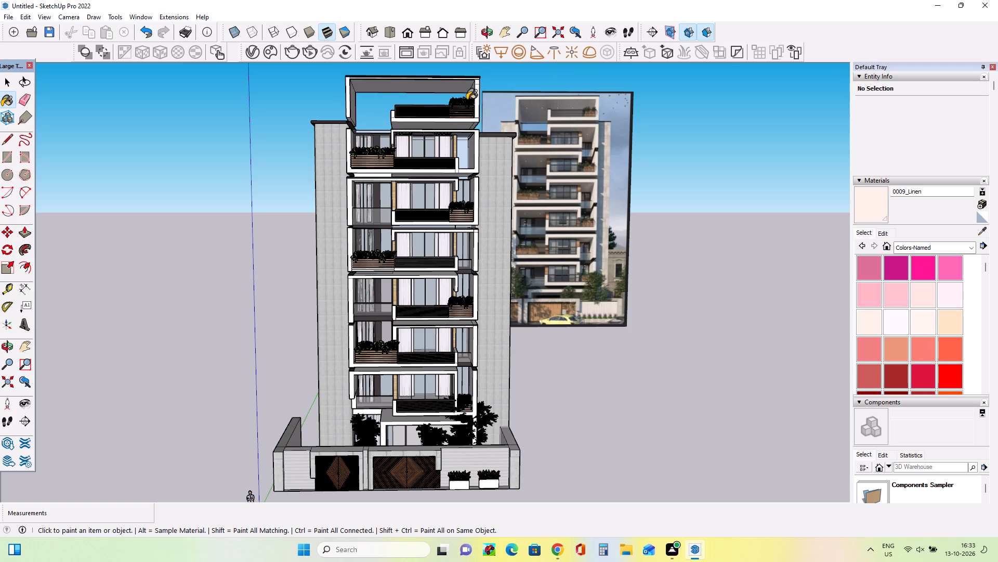
left_click(478, 101)
left_click(478, 83)
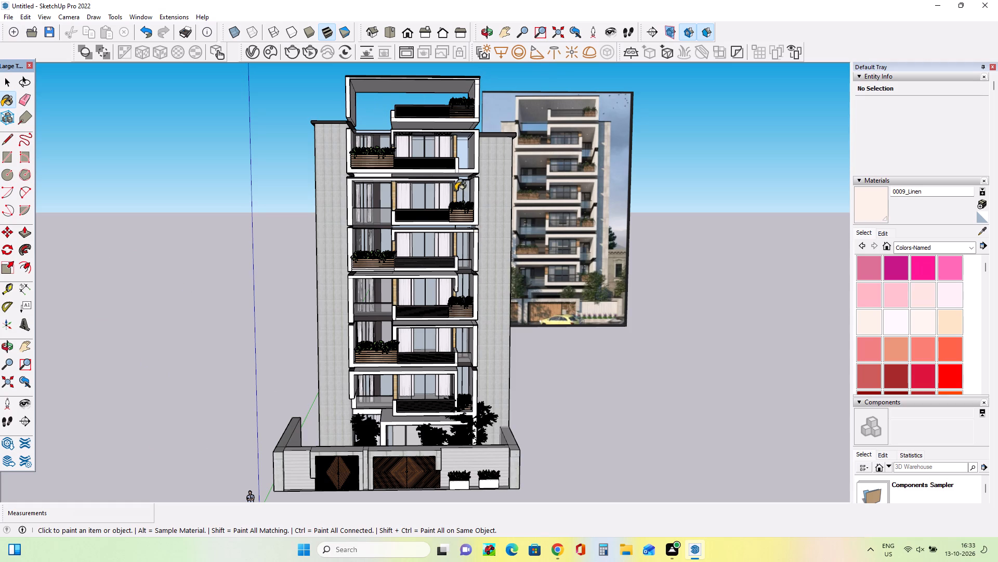
Apply the Linen colour to the remaining short uprights and slab edges on the sixth, fifth and fourth balcony levels.
left_click(455, 186)
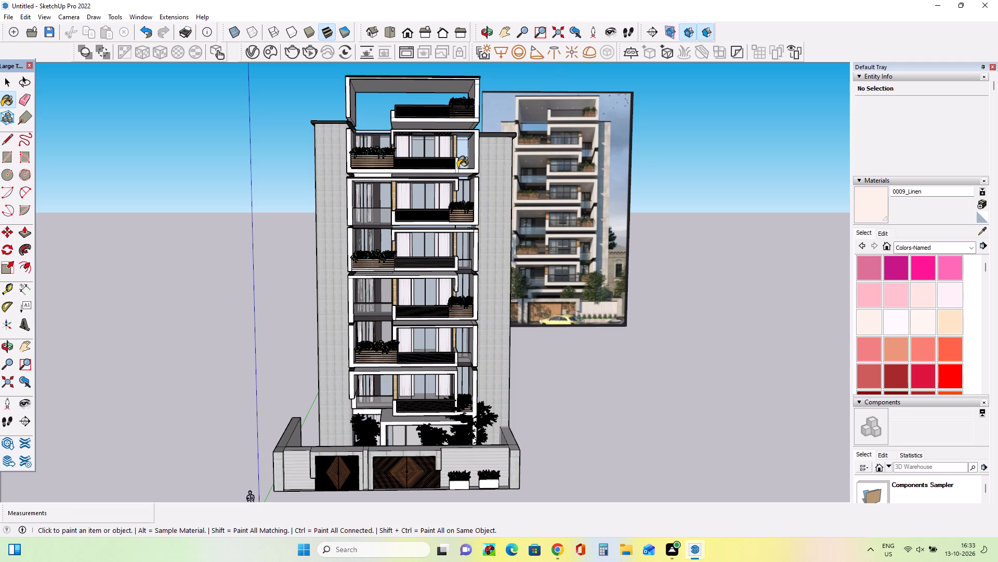
left_click(456, 168)
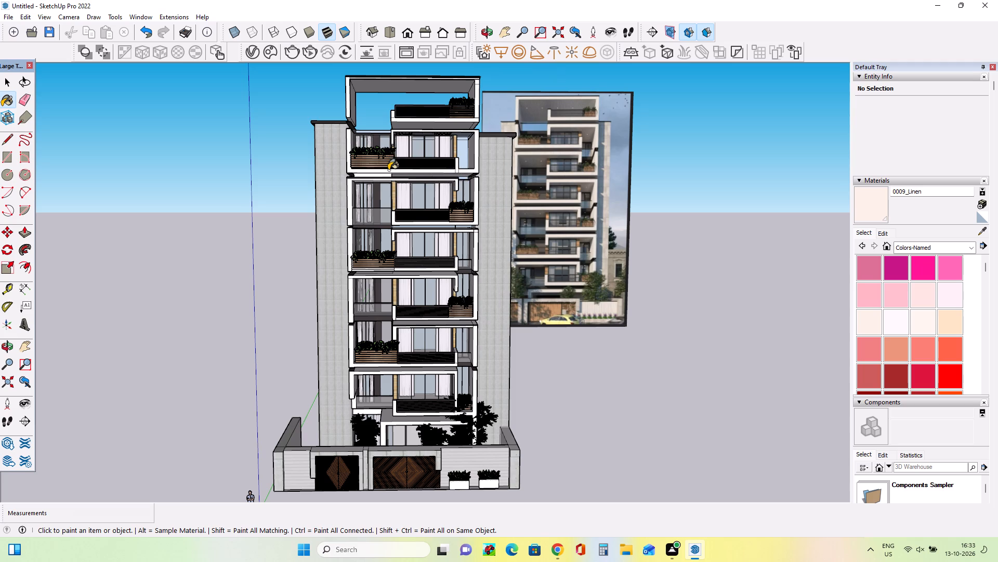
left_click(388, 170)
left_click(393, 218)
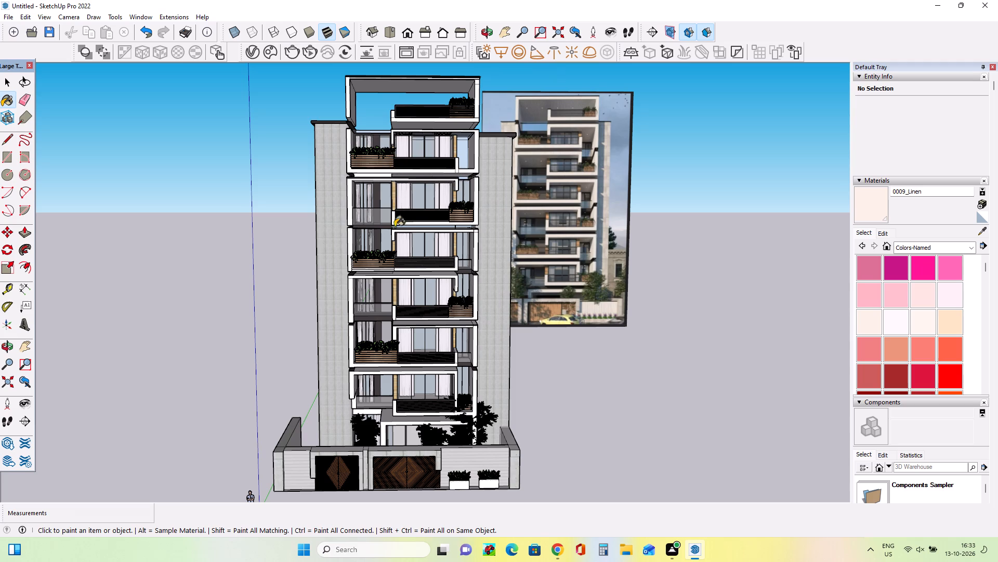
left_click(393, 237)
Apply the Linen colour to the roof terrace frame's underside, inner left face, front posts and floor slab edge.
left_click(369, 87)
left_click(352, 106)
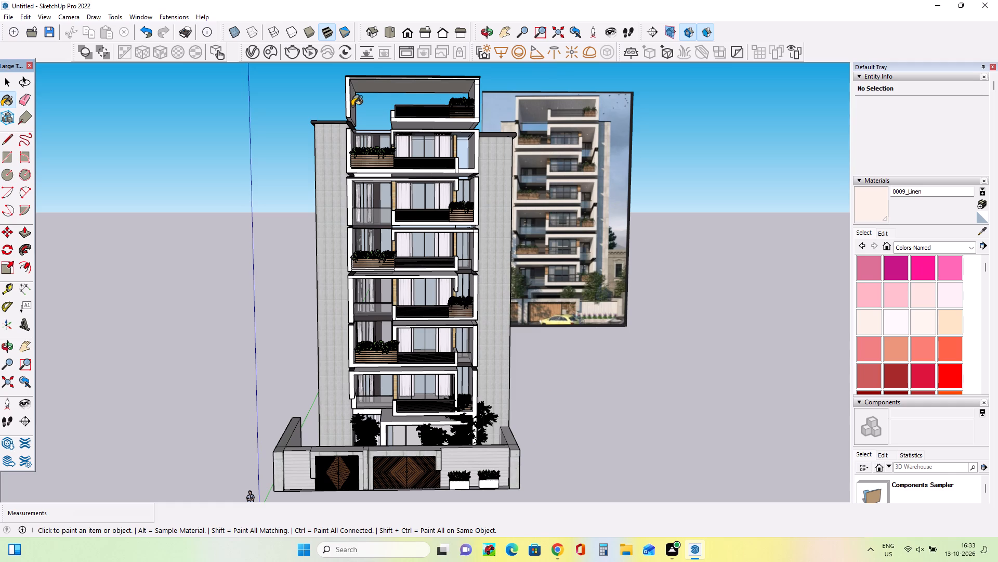
left_click(347, 110)
left_click(478, 103)
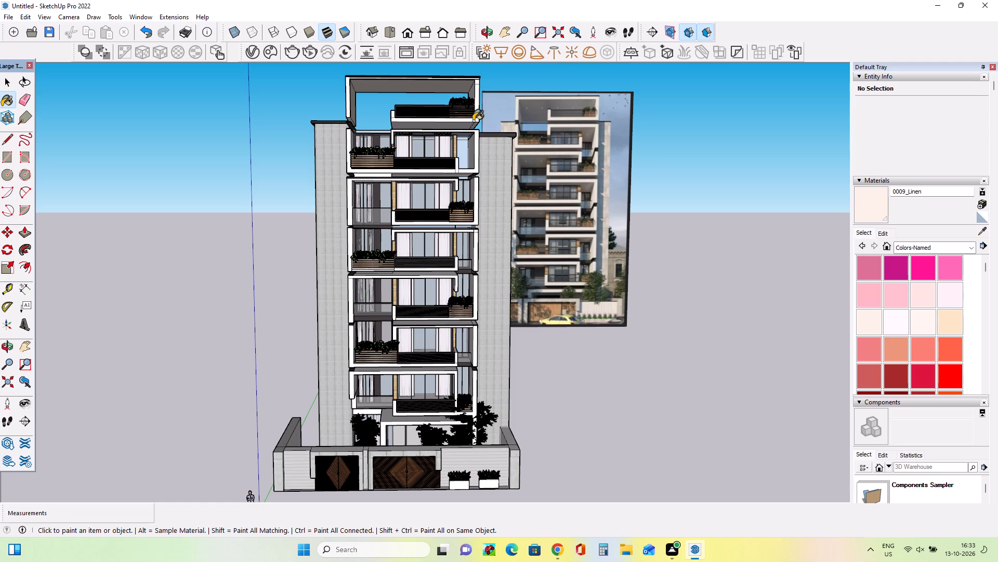
left_click(473, 121)
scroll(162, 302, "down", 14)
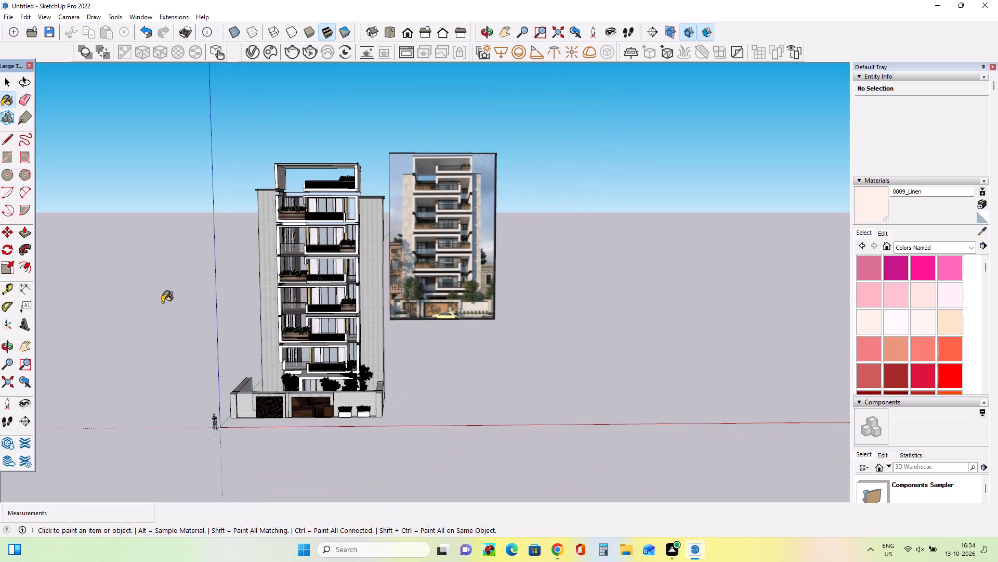
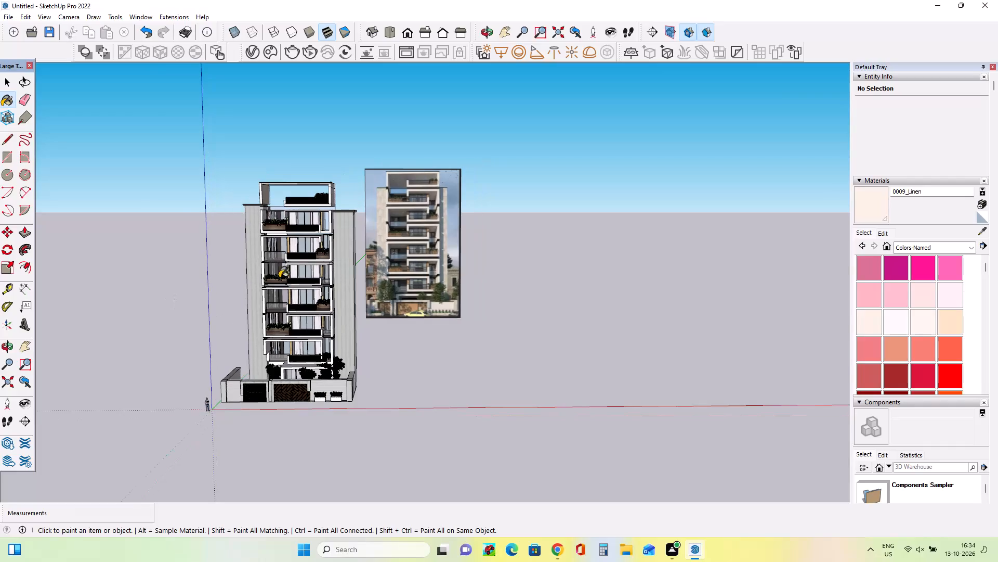
Draw a ground rectangle about 112' by 239' beneath the building and its compound.
left_click(5, 154)
middle_click_drag(385, 368, 425, 355)
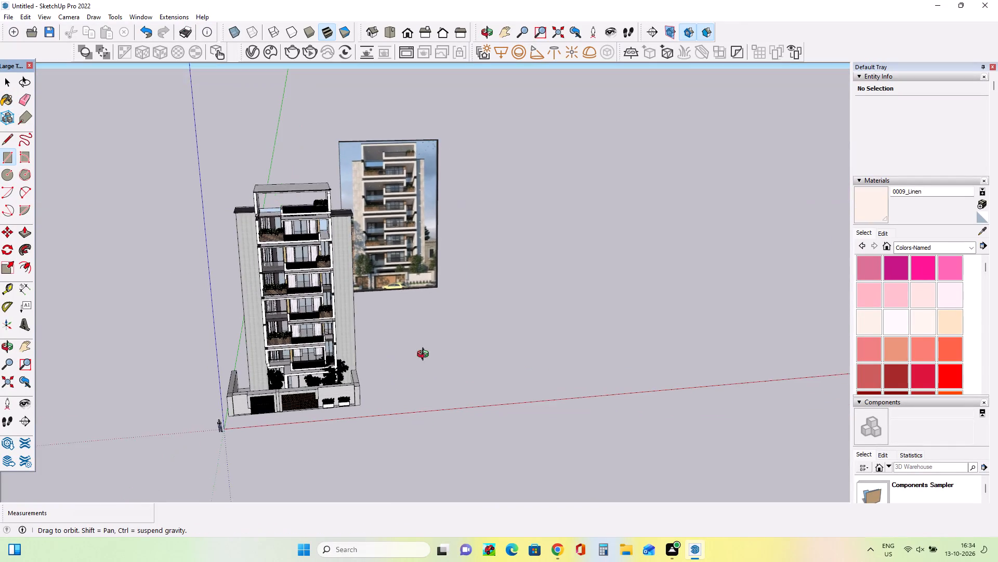
middle_click_drag(425, 355, 396, 233)
left_click_drag(422, 458, 416, 454)
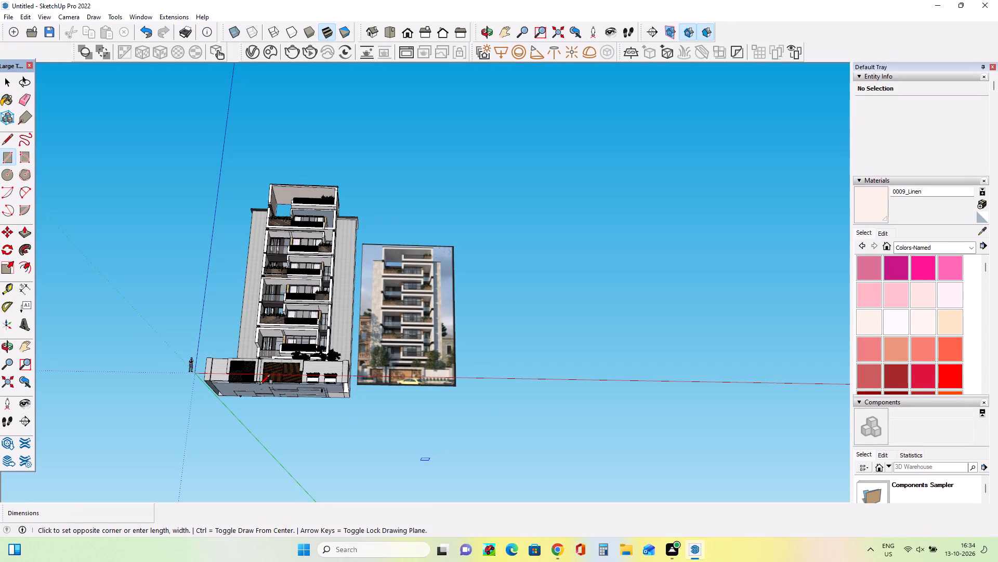
left_click(170, 367)
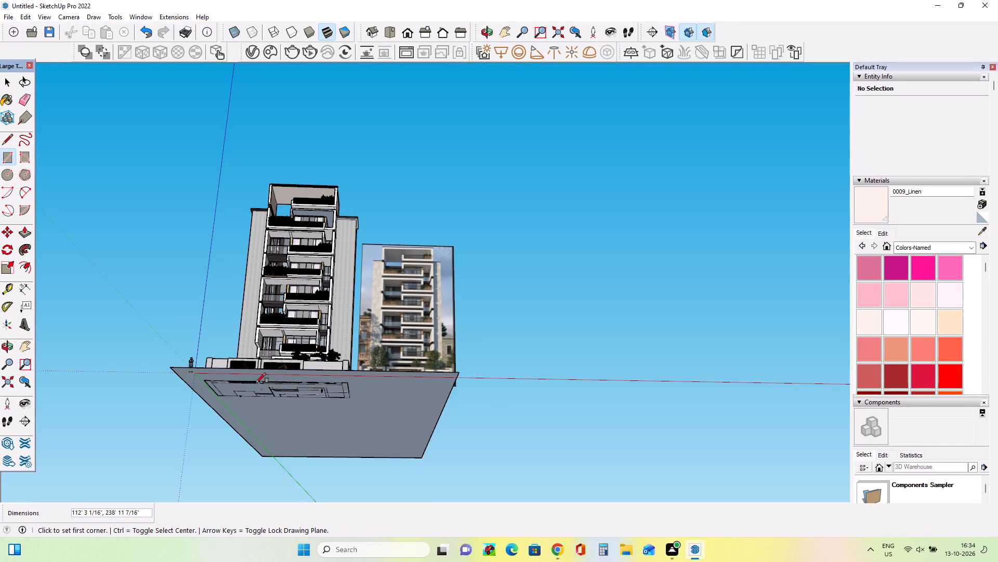
Copy the pair of white planter boxes about 42' 3" along the compound's front wall to the far side of the gates.
middle_click(403, 392)
middle_click_drag(412, 411, 456, 534)
middle_click_drag(424, 417, 425, 433)
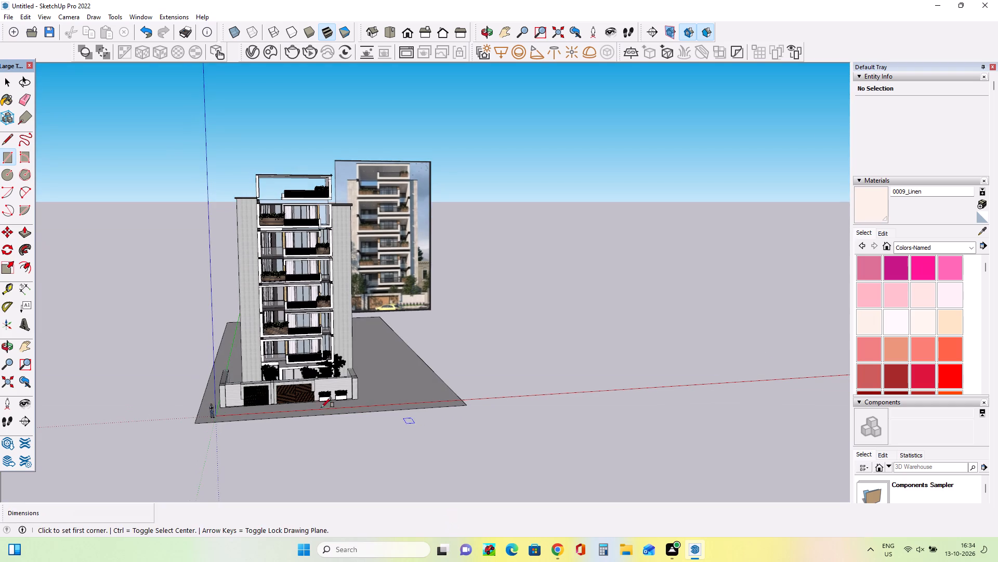
scroll(293, 403, "up", 14)
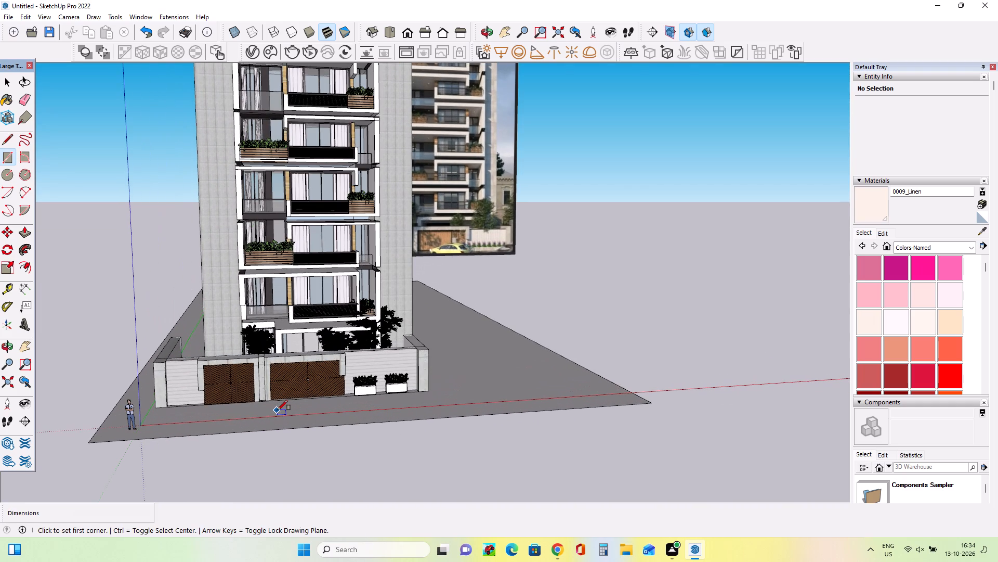
left_click(5, 82)
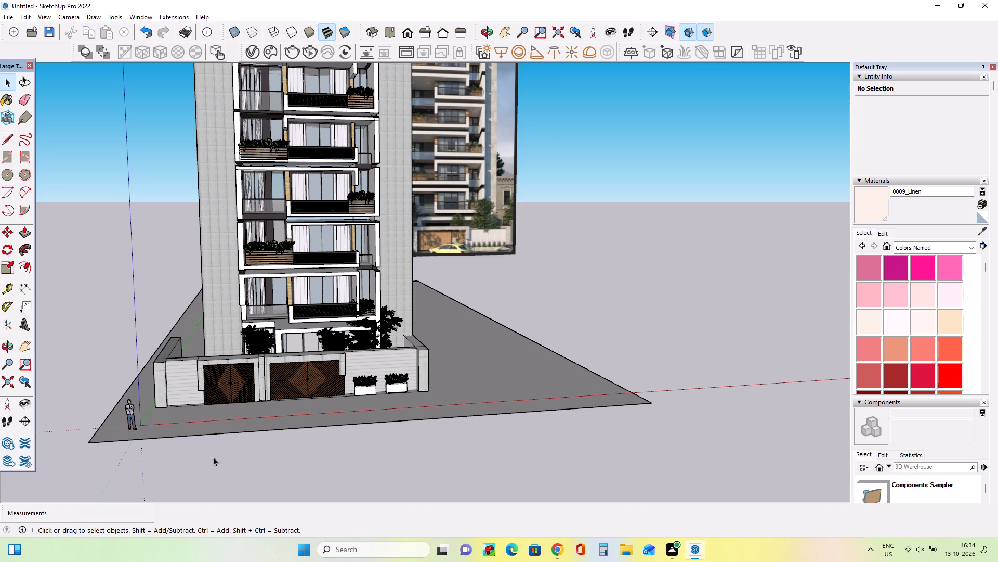
left_click(370, 382)
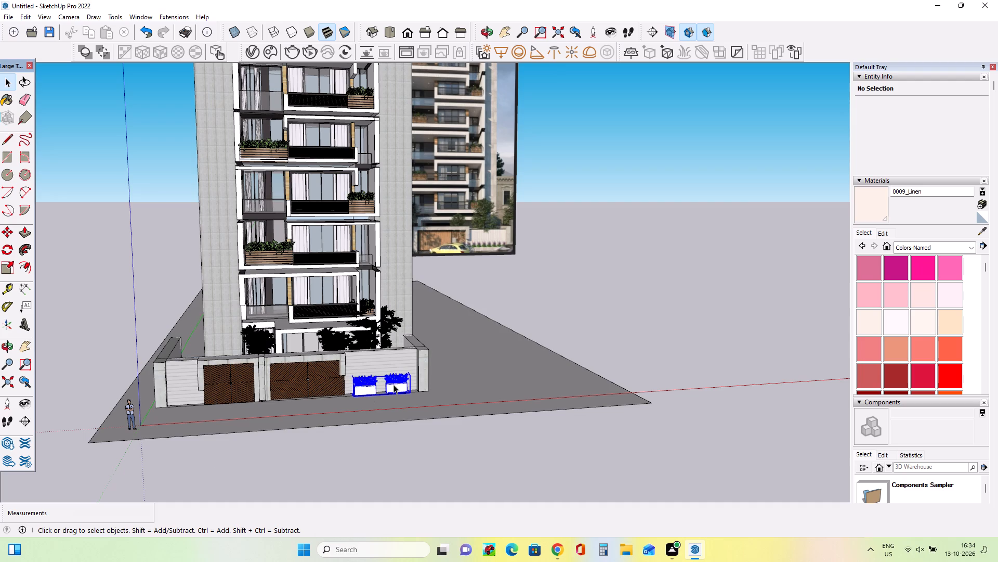
left_click(393, 385)
left_click(13, 236)
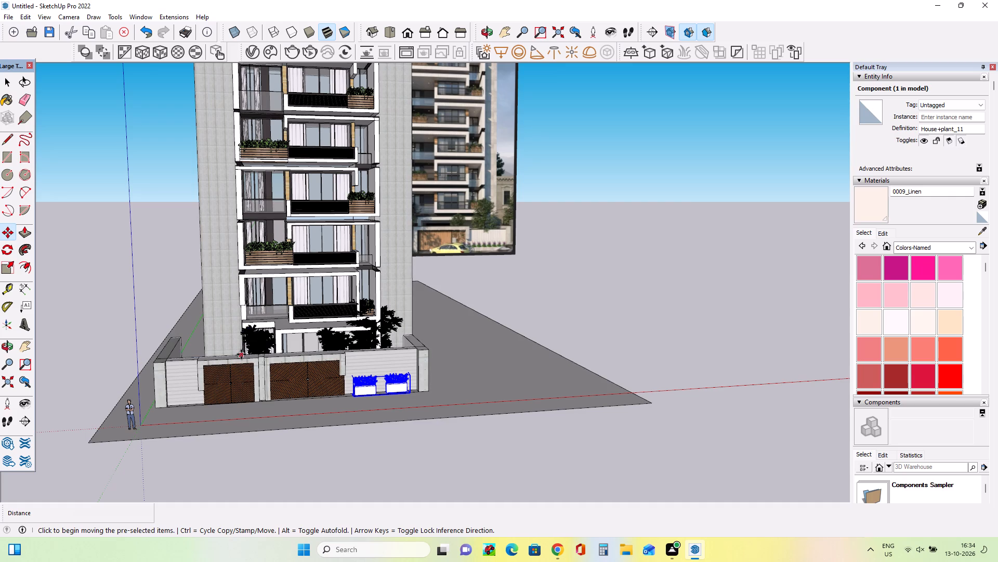
left_click(357, 399)
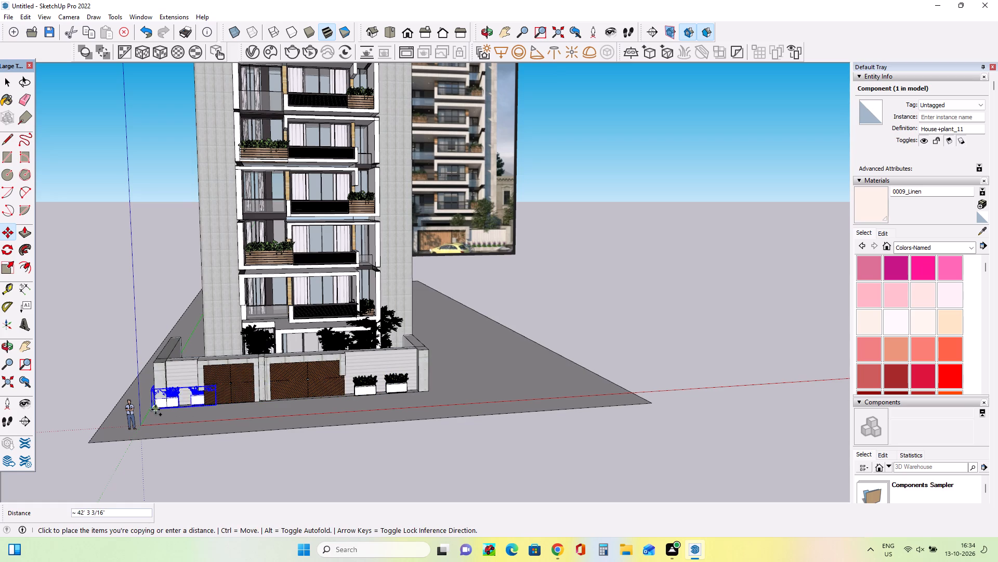
left_click(155, 410)
Shift the copied planter pair slightly forward from the wall, then about 2' 5" towards the compound's front corner, away from the gate.
scroll(178, 413, "up", 1)
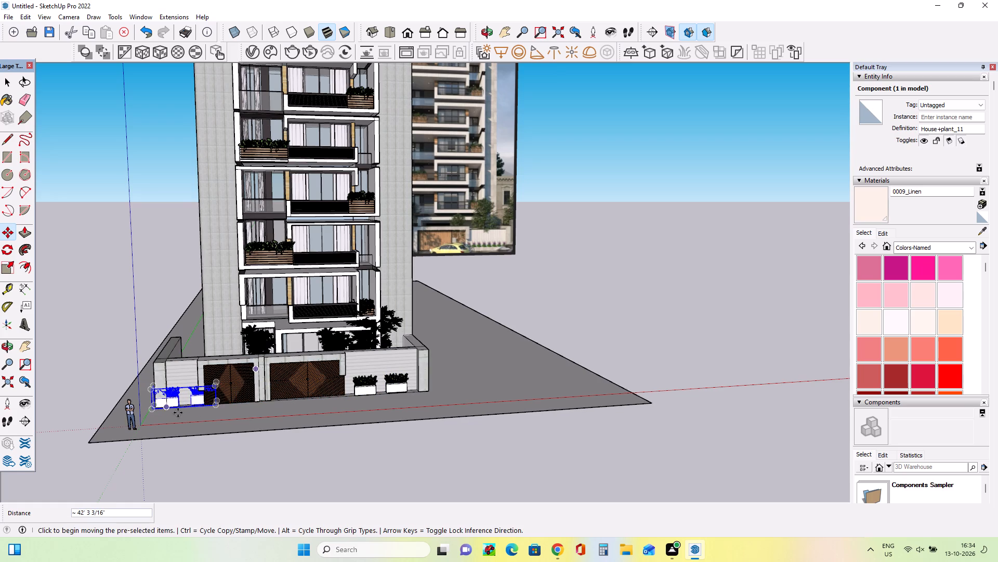
scroll(178, 413, "up", 5)
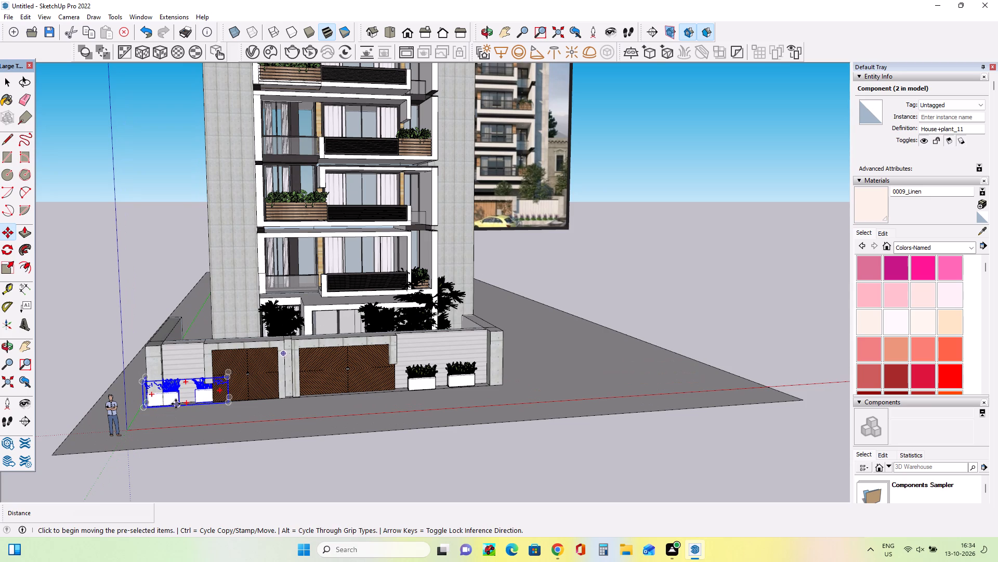
left_click(176, 404)
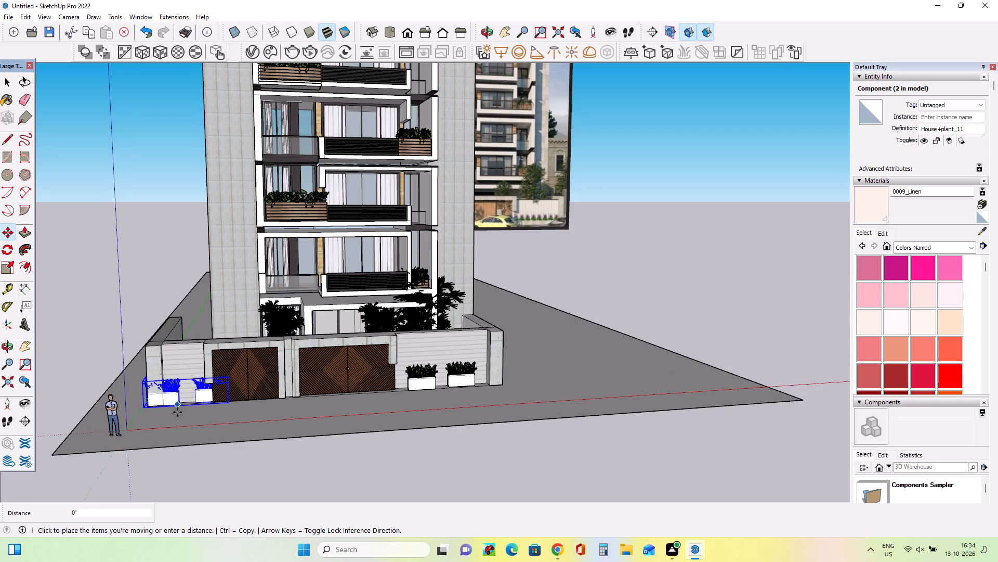
left_click(177, 412)
middle_click_drag(222, 416, 388, 397)
middle_click_drag(236, 436, 245, 439)
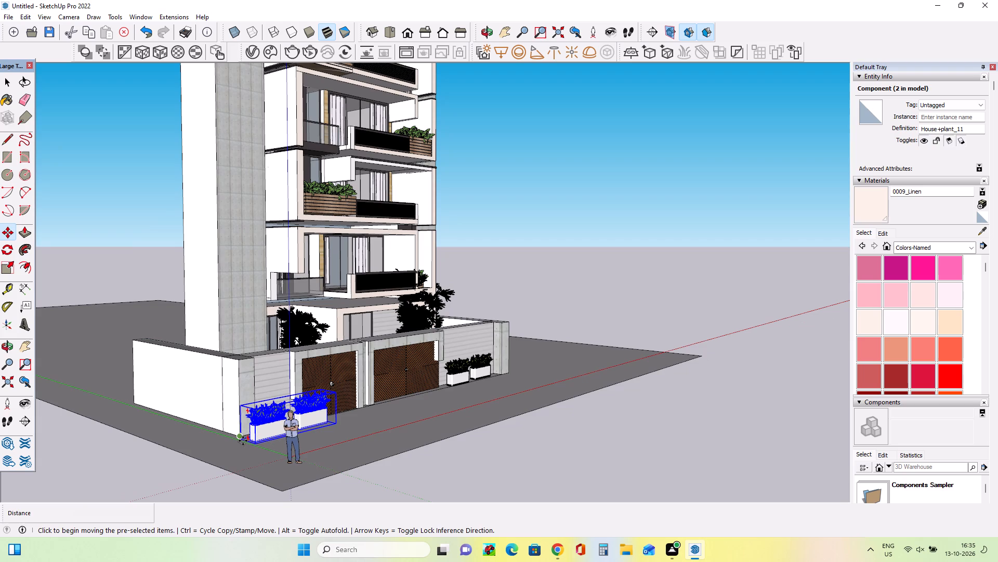
scroll(235, 436, "up", 9)
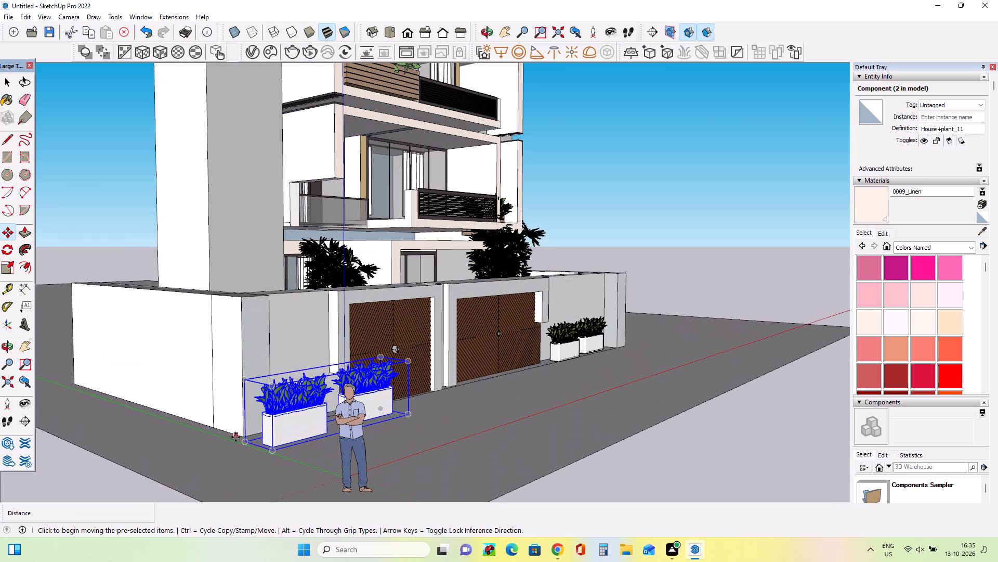
scroll(218, 458, "up", 3)
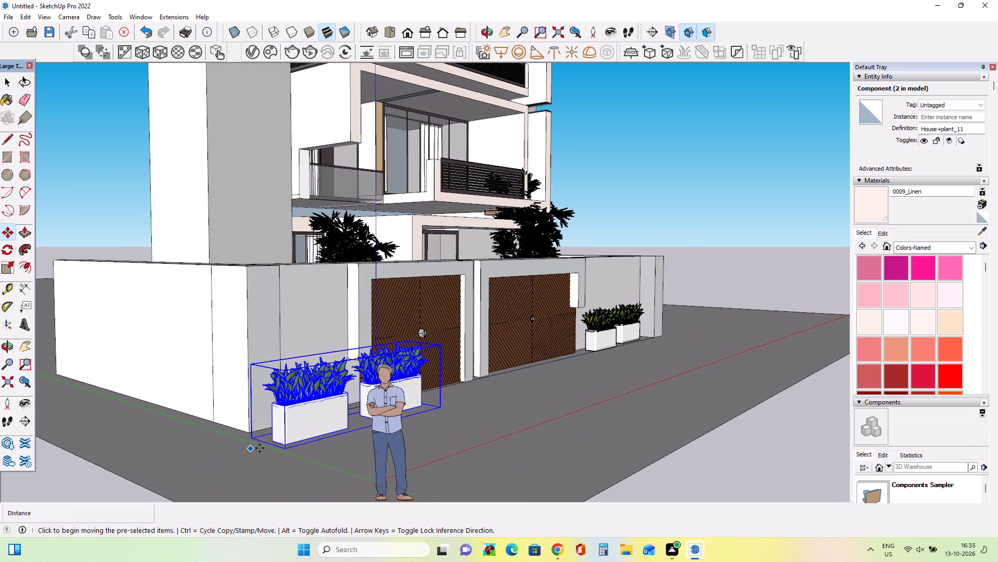
scroll(259, 448, "up", 1)
left_click(272, 442)
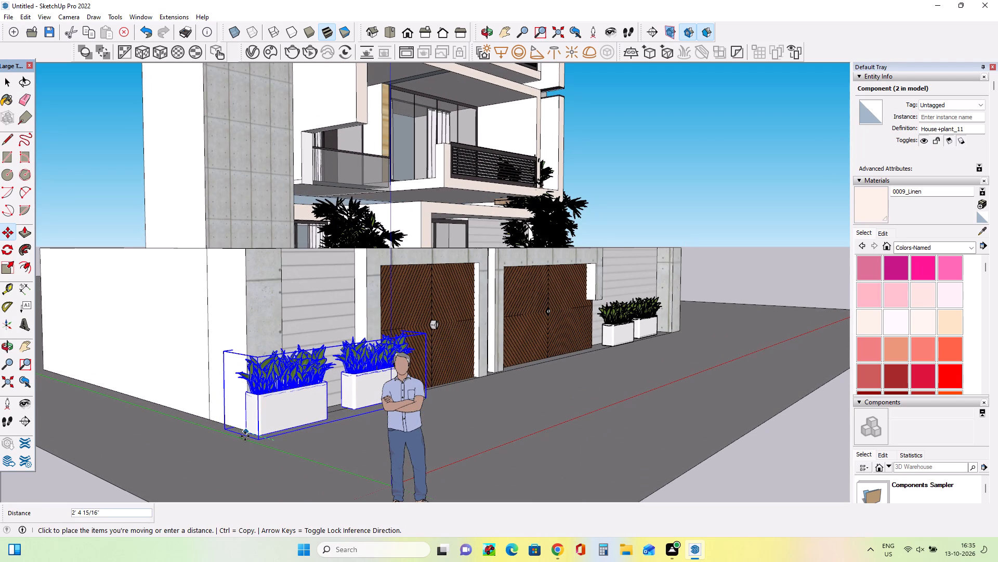
left_click(245, 437)
Scale the copied planter pair to 0.77 along the red axis so it clears the smaller gate, and deselect it.
middle_click_drag(292, 445, 215, 460)
middle_click_drag(320, 433, 223, 451)
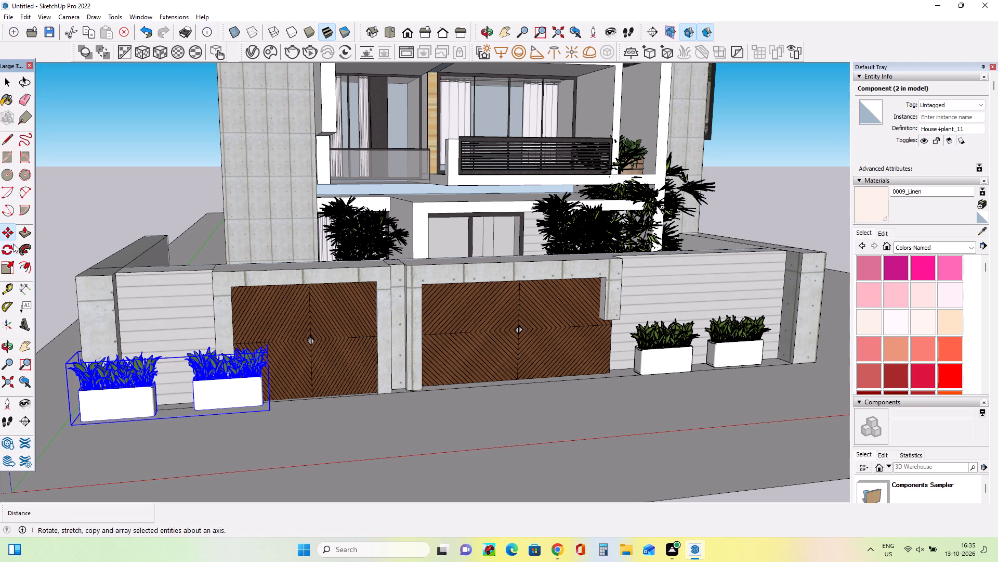
left_click(8, 262)
middle_click_drag(247, 349, 144, 376)
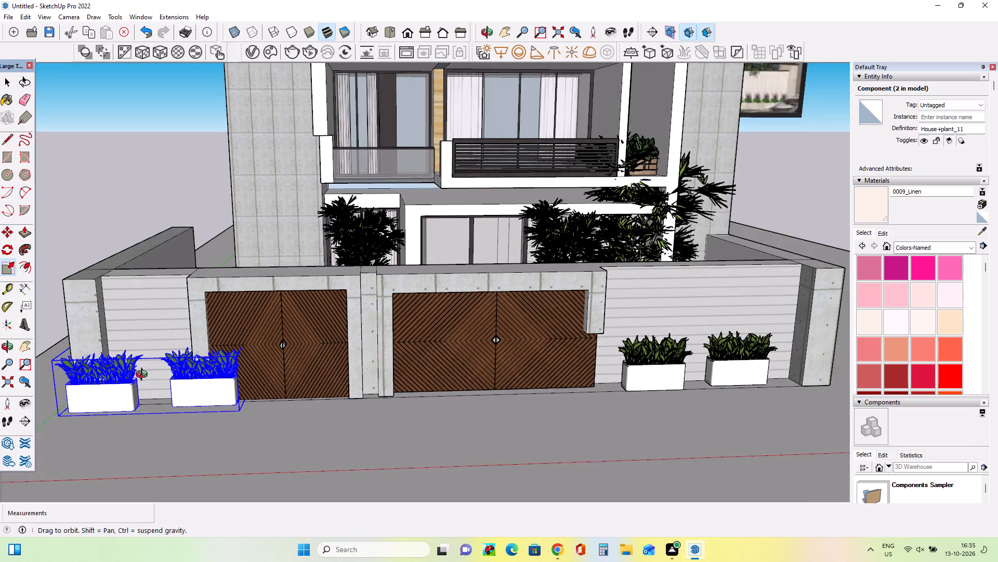
middle_click_drag(144, 376, 101, 395)
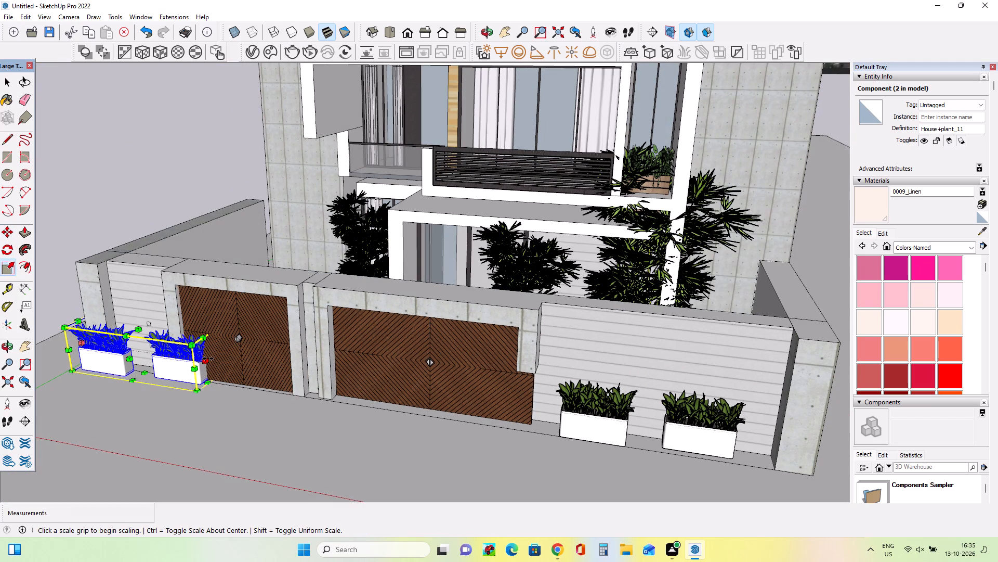
left_click(208, 360)
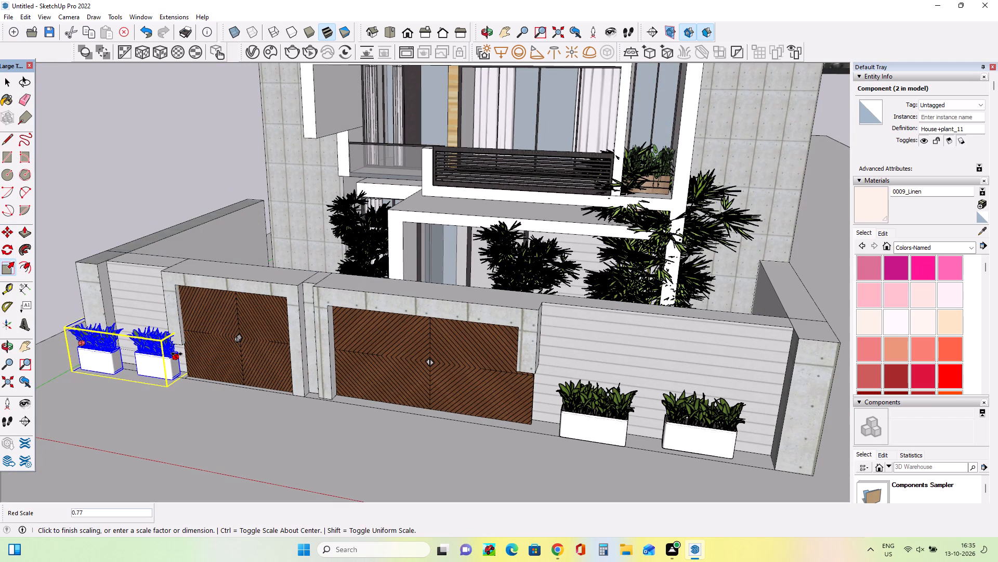
left_click(177, 354)
middle_click_drag(173, 398, 300, 370)
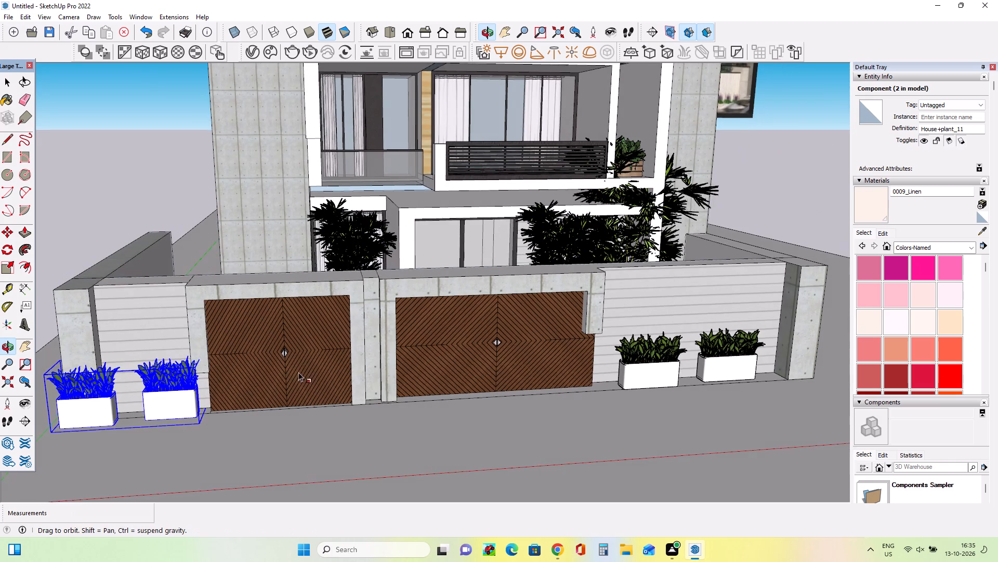
scroll(226, 389, "down", 3)
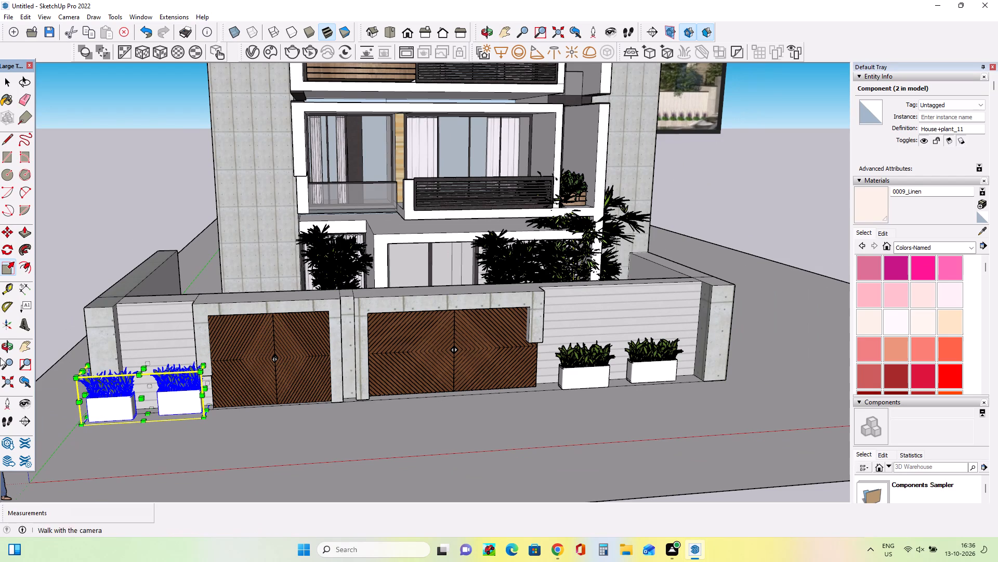
middle_click_drag(421, 376, 414, 378)
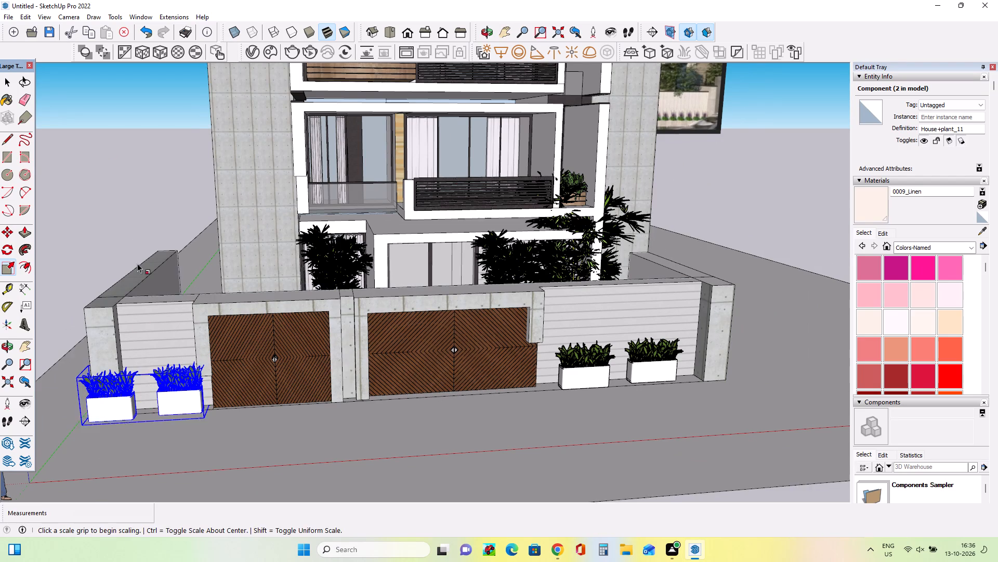
left_click(9, 84)
left_click(133, 164)
Paint the ground plane with Grass Dark Green from the landscaping and fencing materials.
middle_click_drag(256, 335, 257, 335)
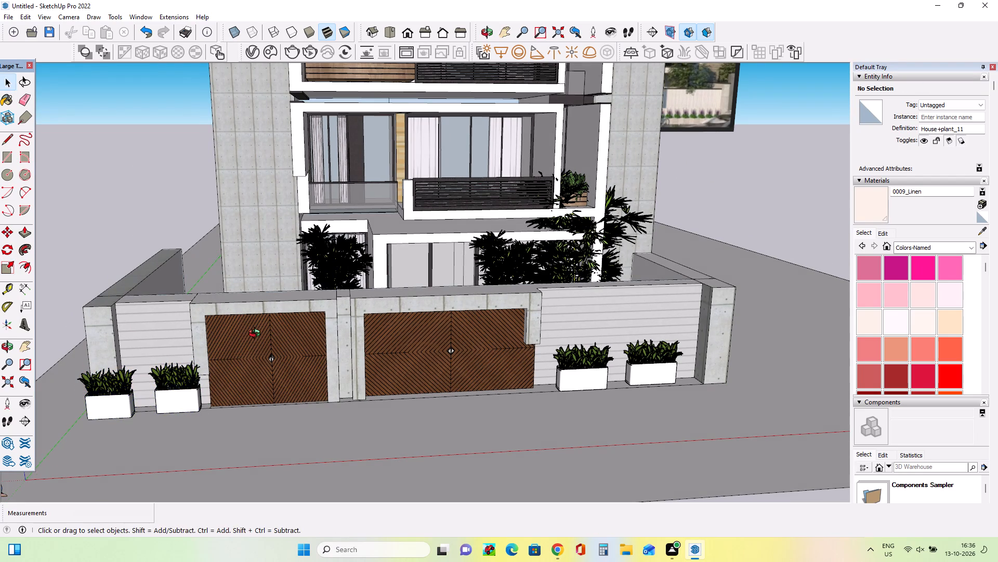
middle_click_drag(257, 335, 297, 347)
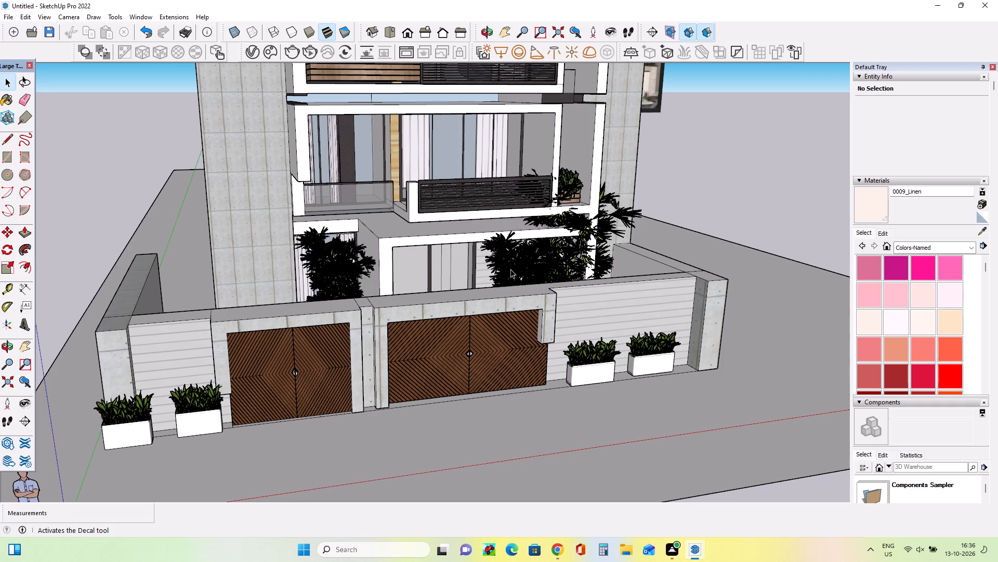
scroll(427, 322, "down", 20)
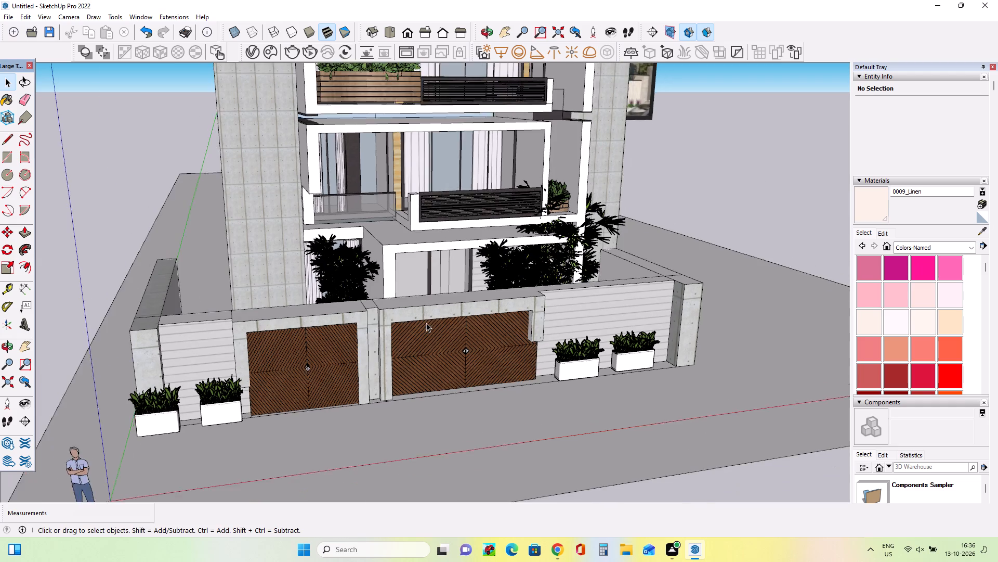
scroll(426, 323, "down", 17)
scroll(426, 323, "down", 4)
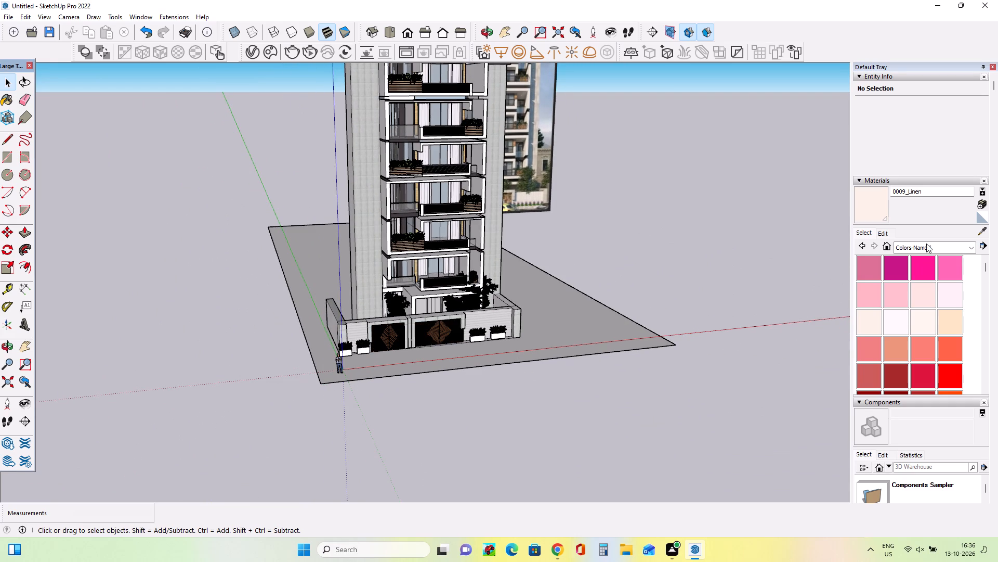
left_click(930, 242)
left_click(949, 311)
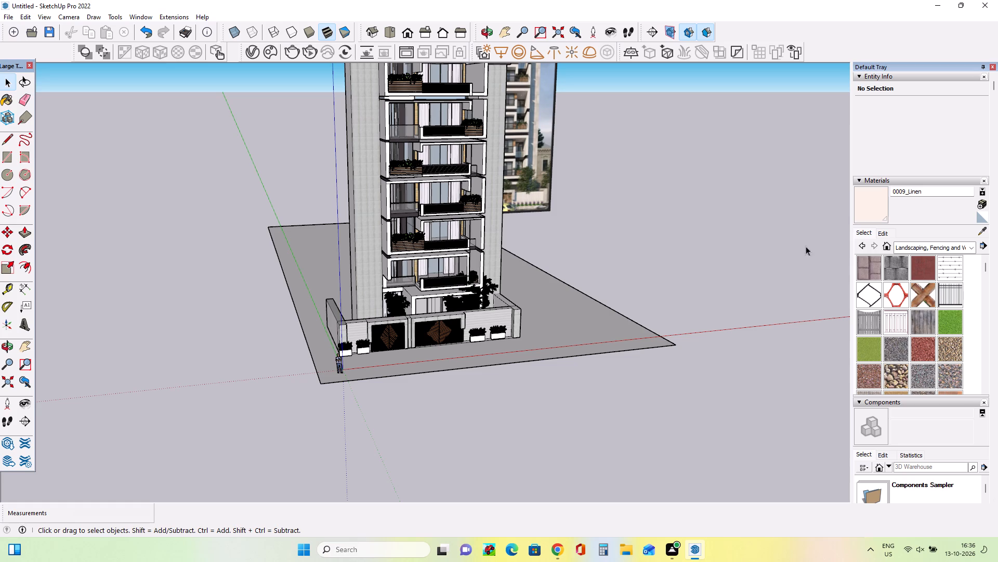
left_click(954, 315)
left_click(568, 322)
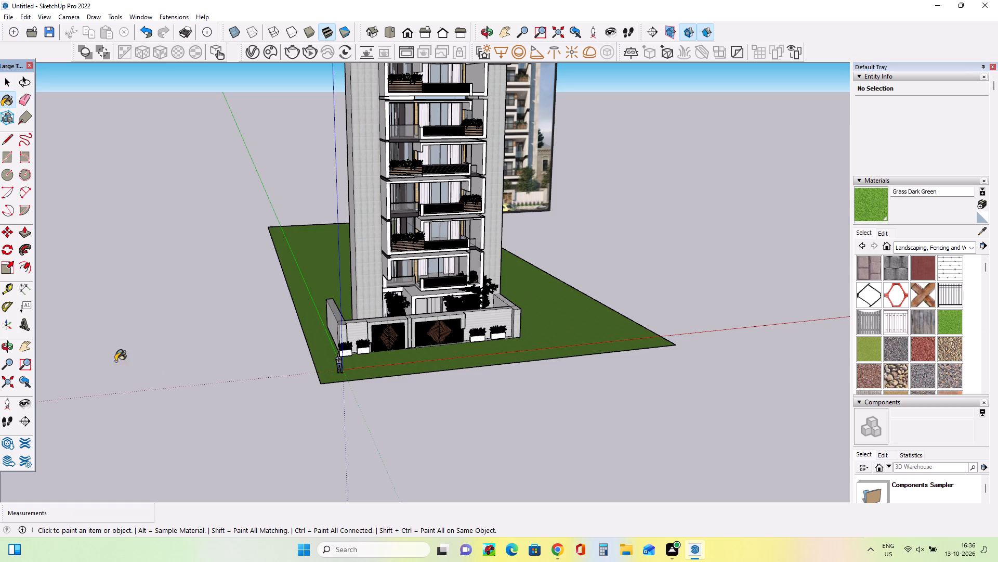
Review the whole building, compound and grass ground from the front against the reference image.
left_click(21, 349)
left_click_drag(192, 292, 178, 381)
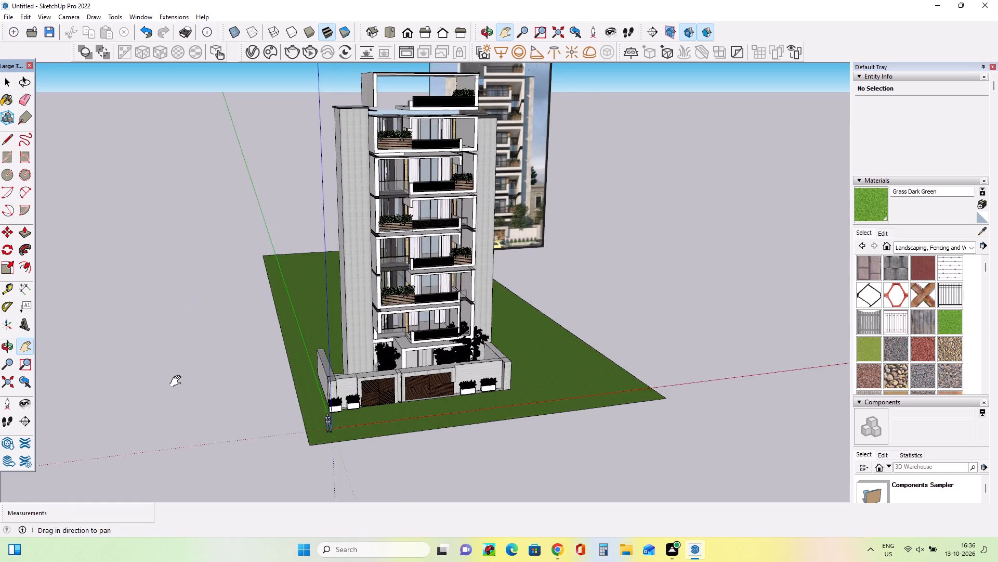
left_click_drag(178, 381, 172, 407)
middle_click_drag(395, 399, 395, 398)
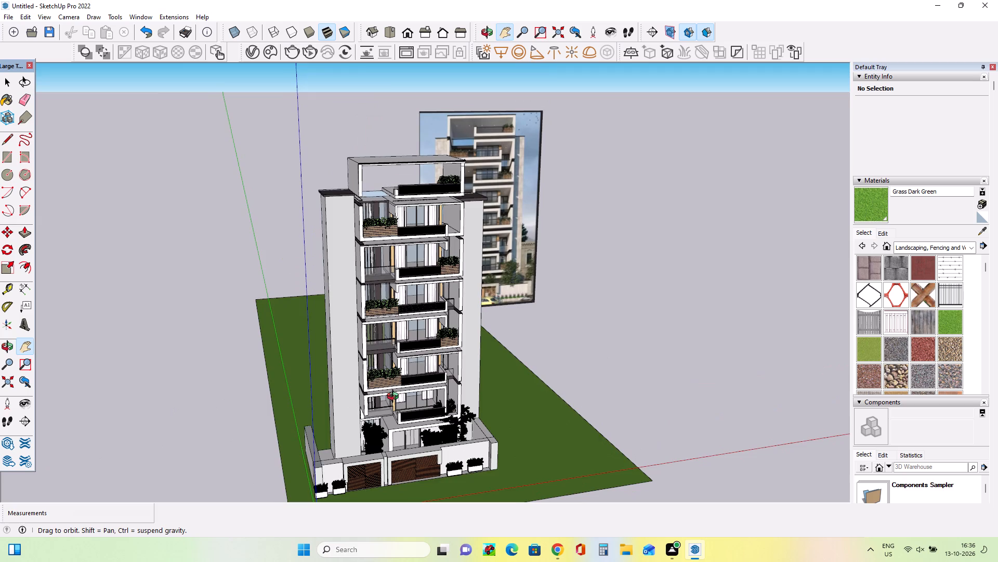
middle_click_drag(395, 398, 387, 334)
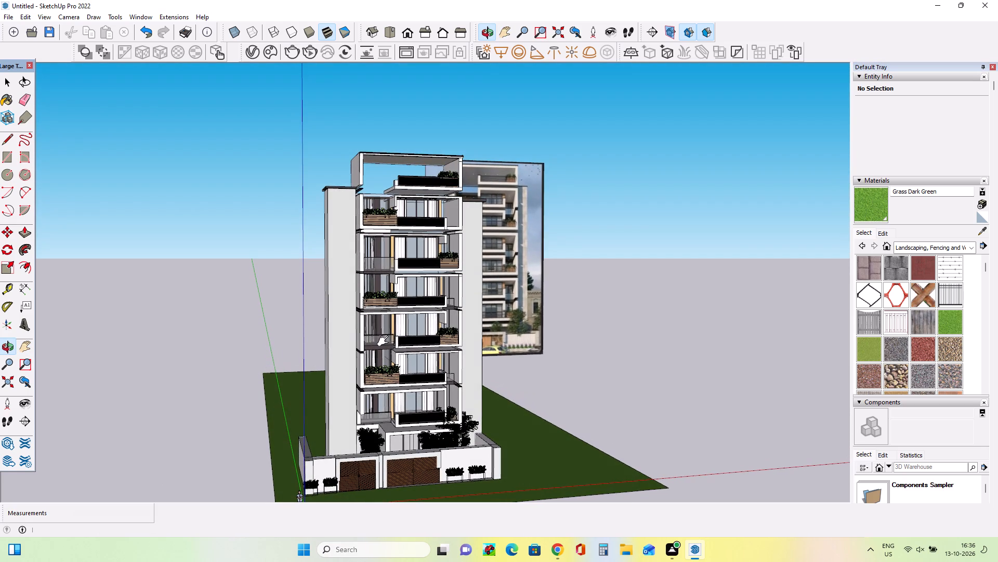
scroll(438, 361, "up", 1)
left_click_drag(441, 375, 437, 354)
scroll(441, 368, "up", 1)
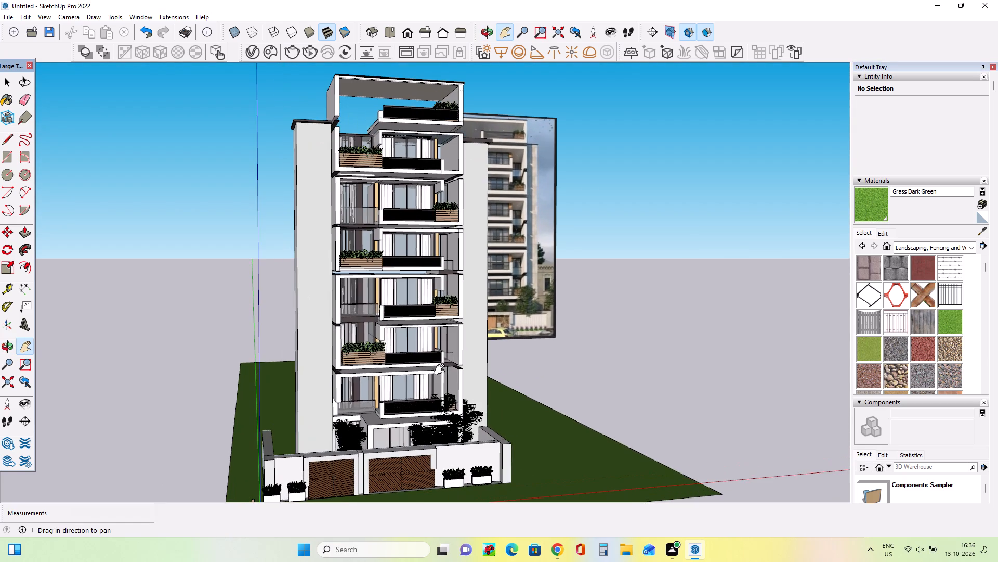
middle_click_drag(505, 382, 460, 387)
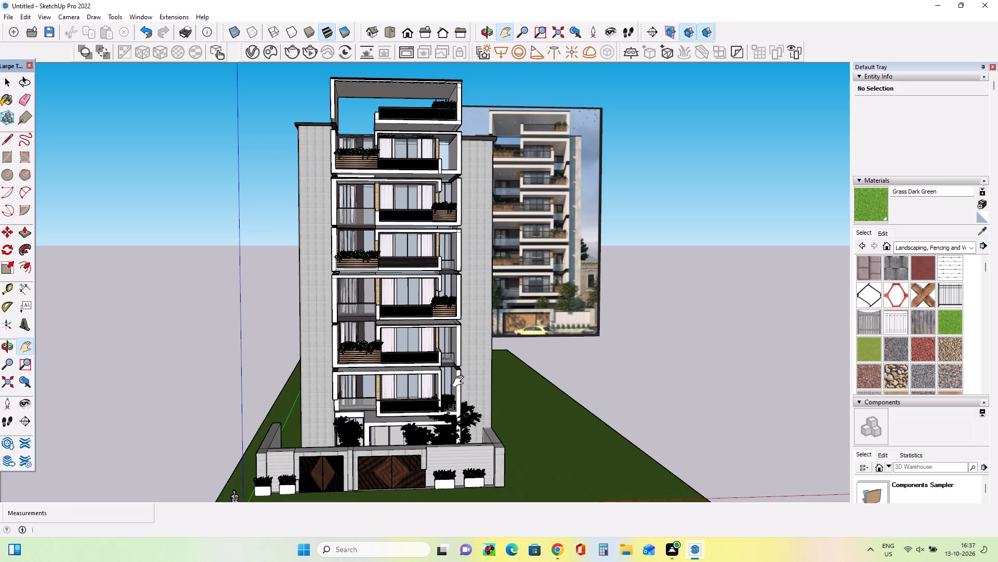
middle_click_drag(461, 381, 461, 377)
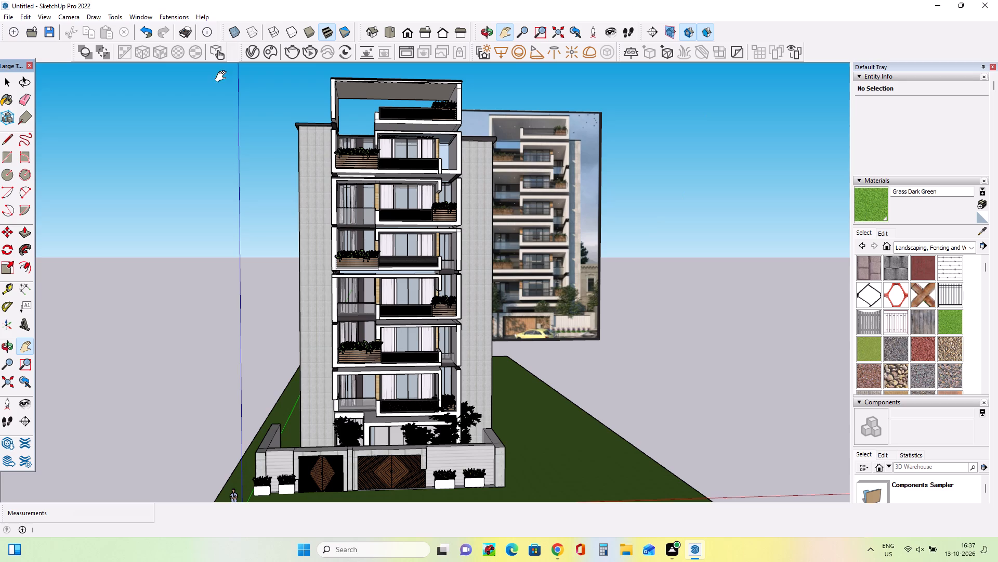
Delete the reference image 16.png standing behind the building.
left_click(12, 86)
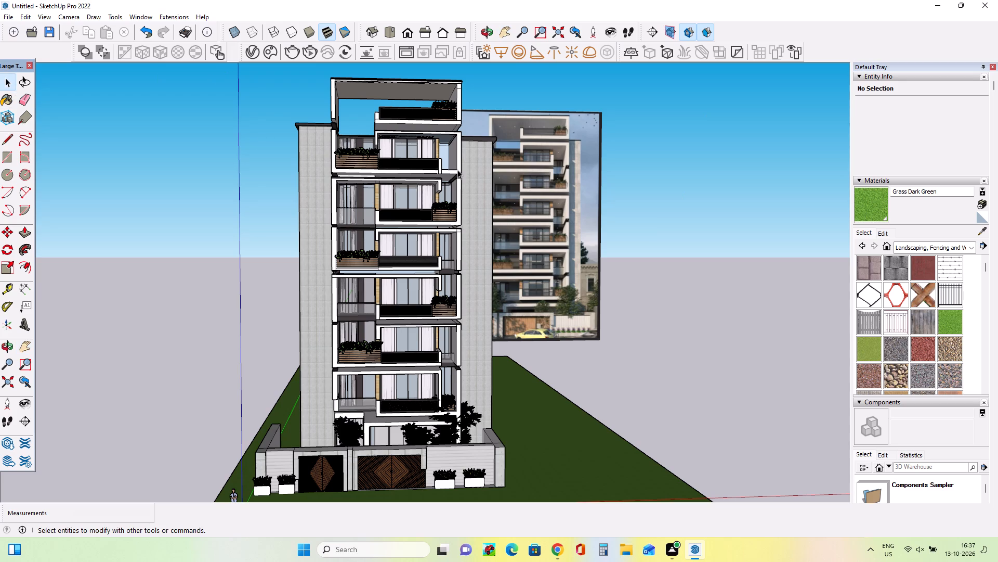
left_click(577, 219)
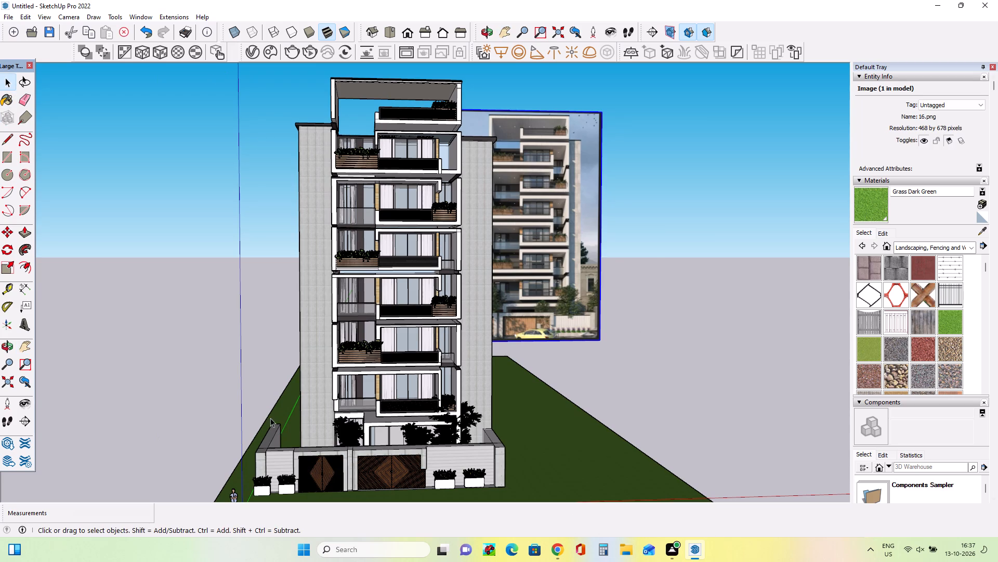
key("BackSpace")
left_click(559, 257)
key("BackSpace")
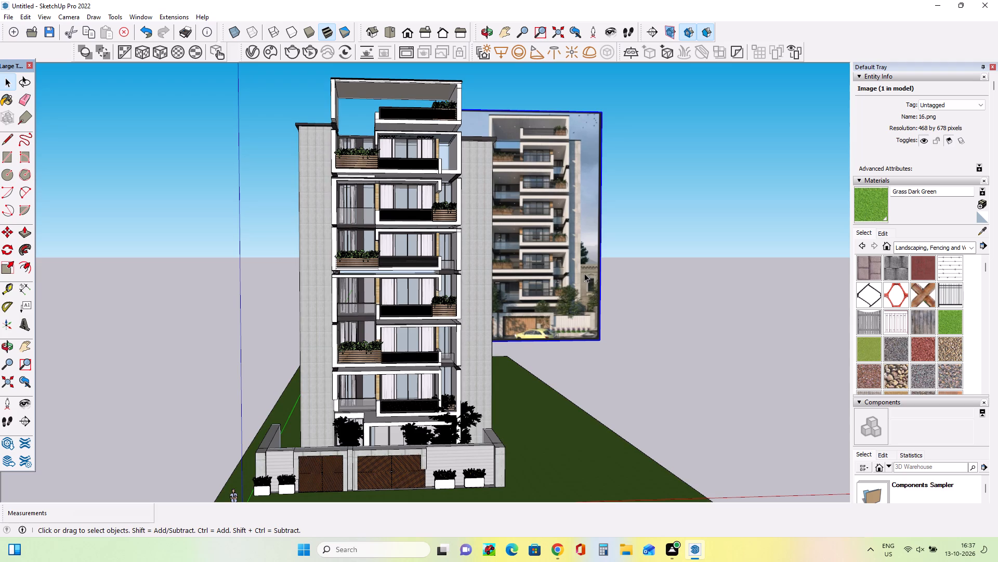
key("Delete")
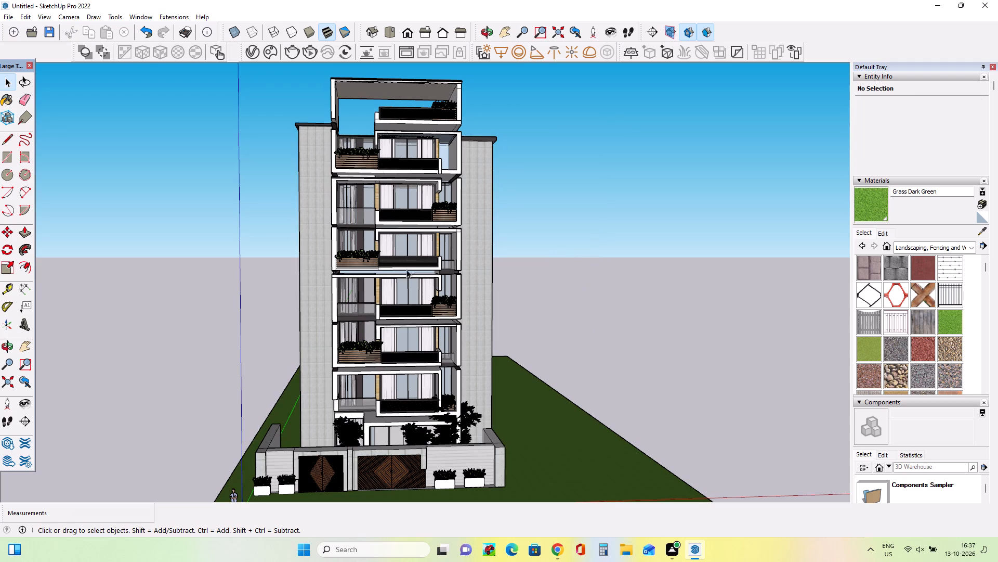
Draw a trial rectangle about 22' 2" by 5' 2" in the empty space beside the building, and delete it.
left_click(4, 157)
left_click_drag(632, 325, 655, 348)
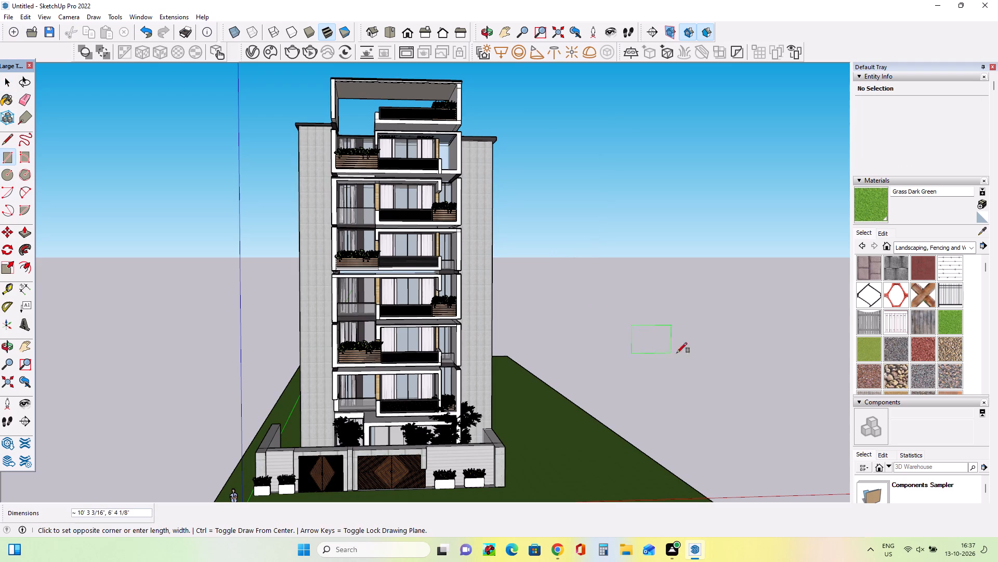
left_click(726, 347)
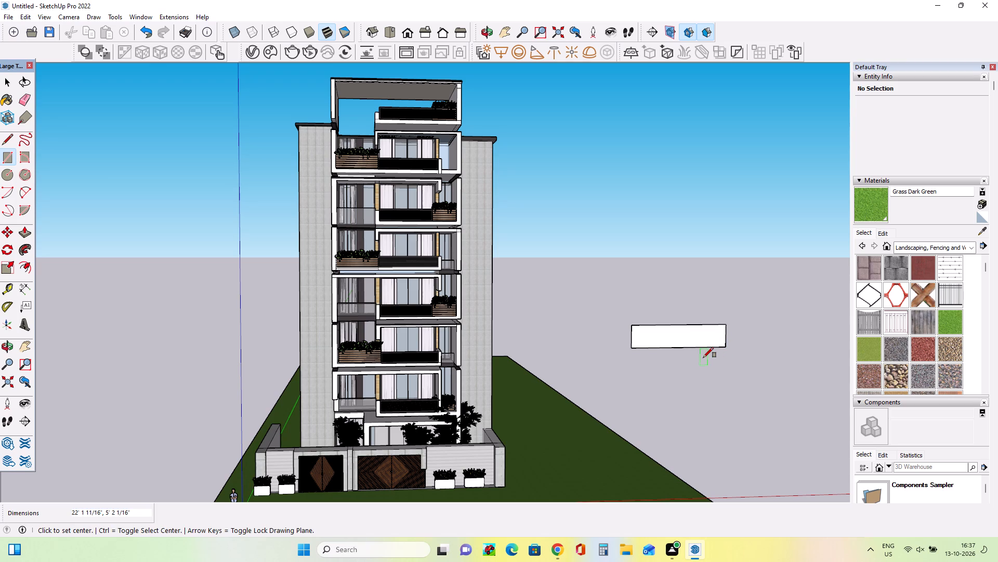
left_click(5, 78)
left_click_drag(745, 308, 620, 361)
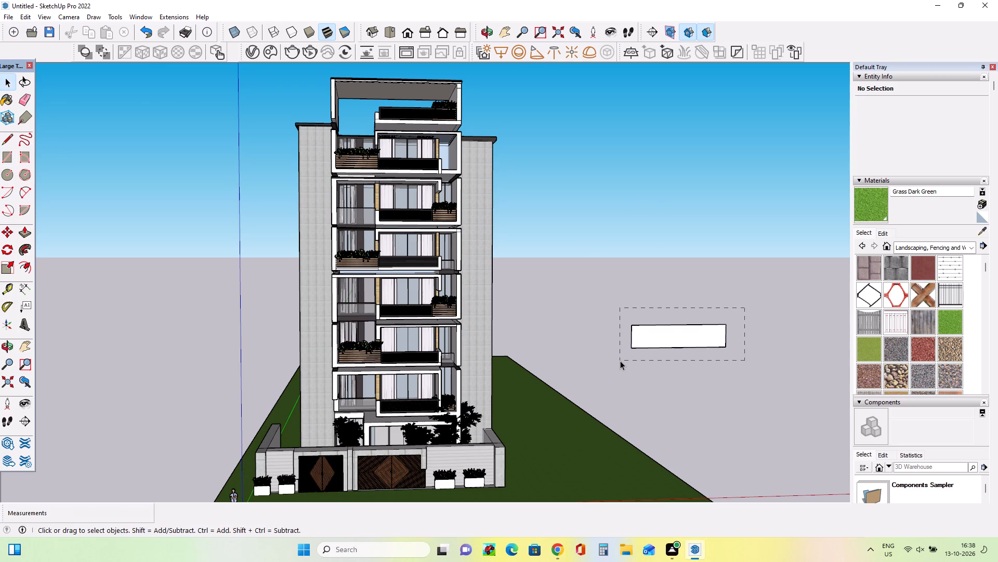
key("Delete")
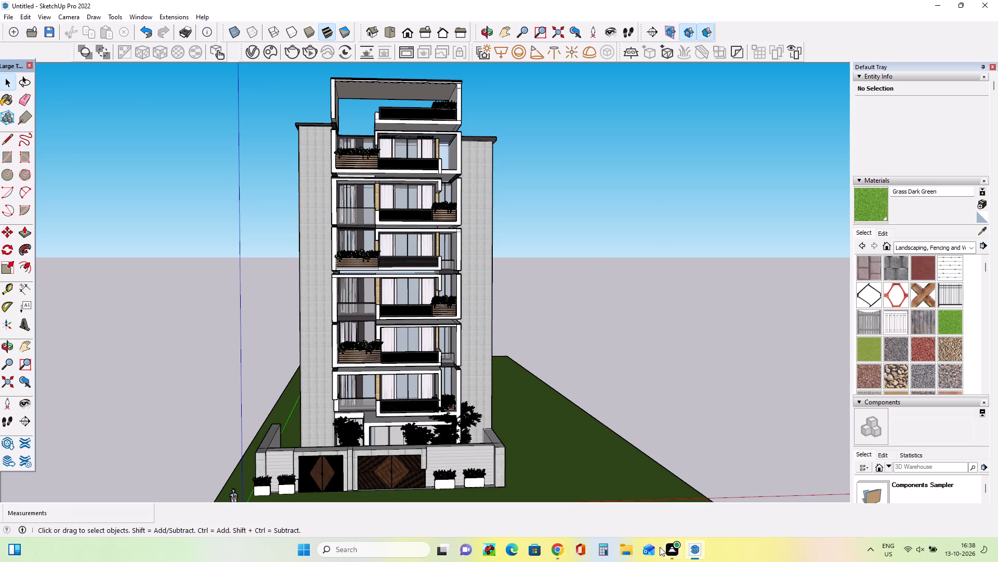
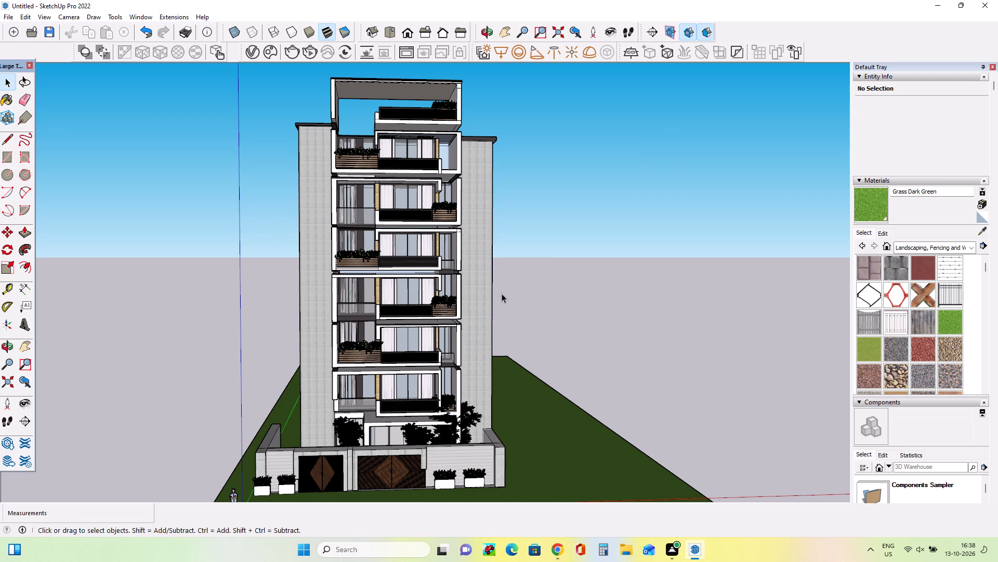
Give the V-Ray SunLight a custom orientation with a horizontal angle of about 224 and a vertical angle of about 35.2.
left_click(248, 50)
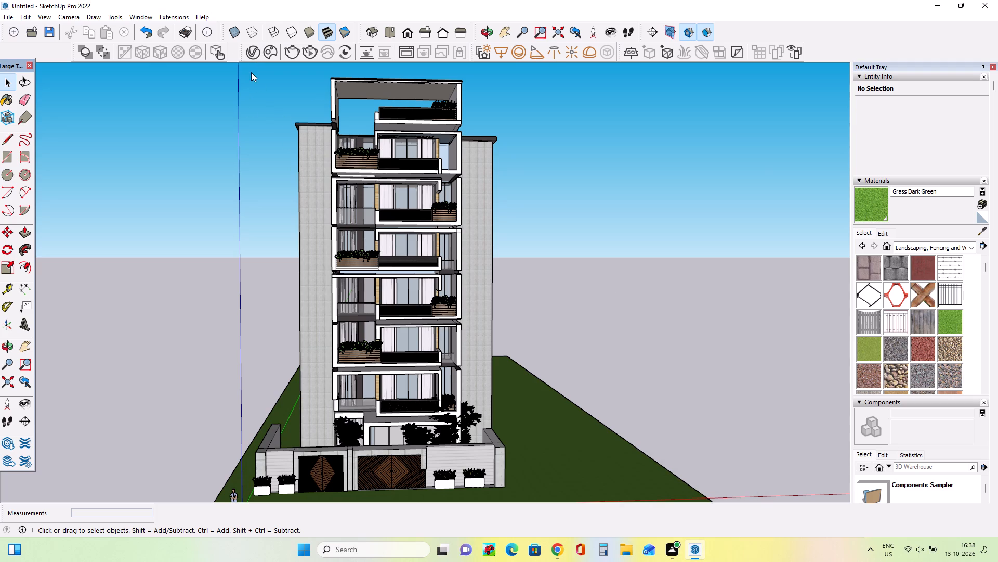
left_click(245, 116)
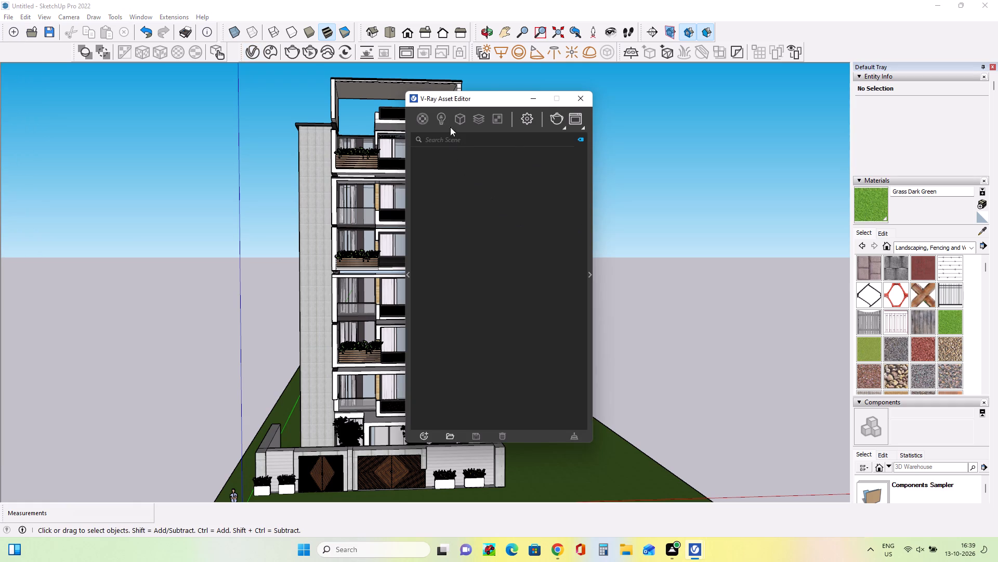
left_click(438, 117)
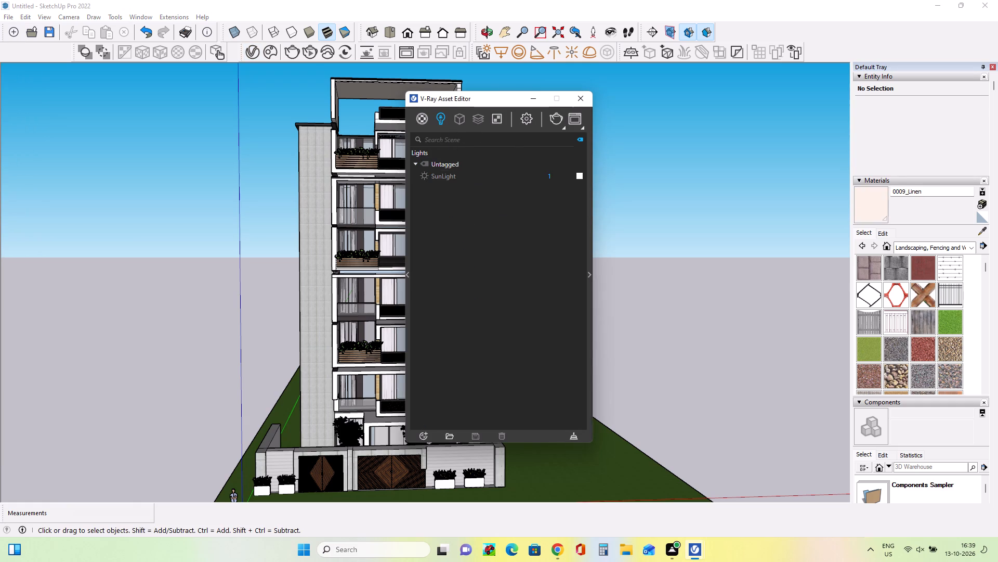
left_click(450, 175)
left_click(588, 275)
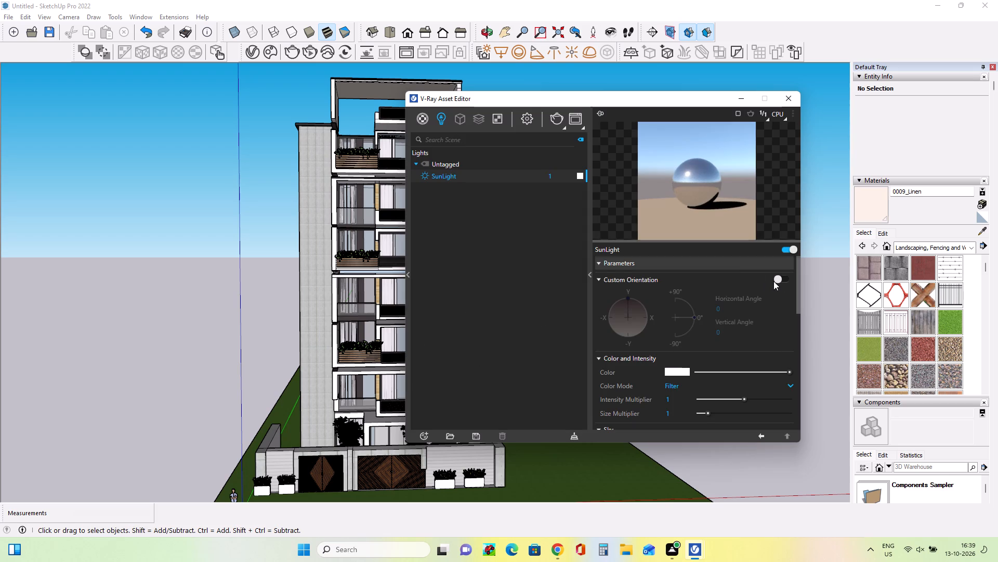
left_click(785, 279)
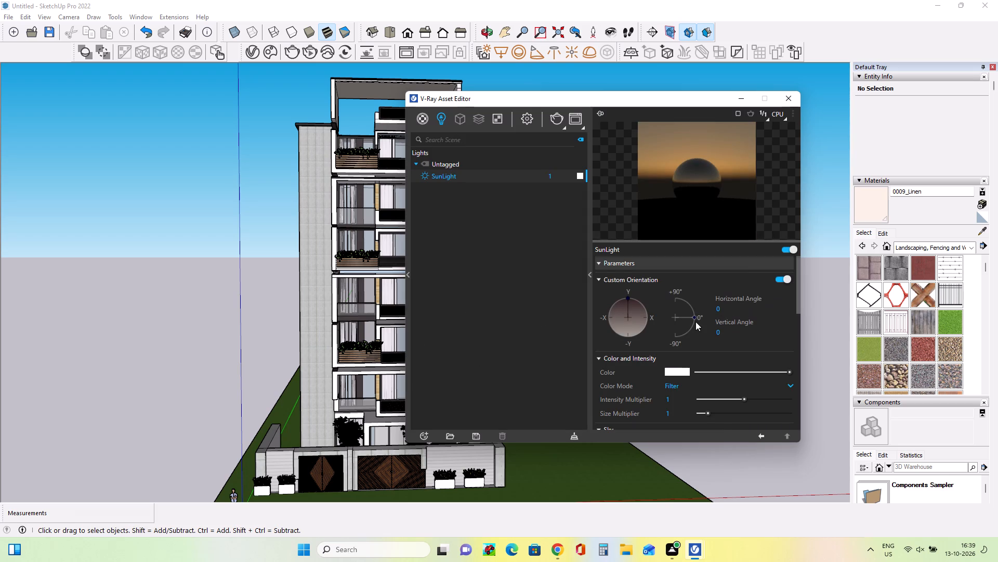
left_click_drag(697, 317, 693, 304)
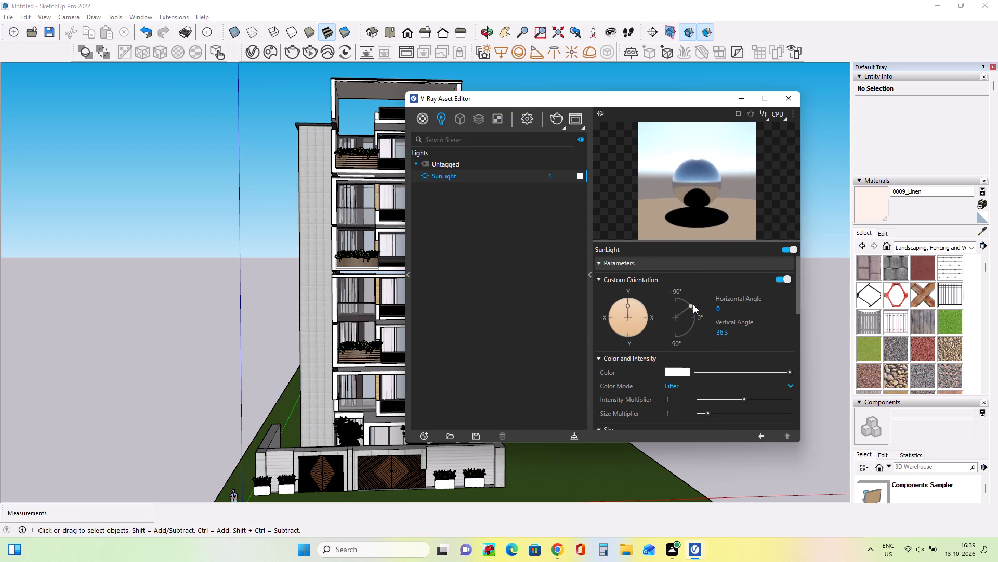
left_click_drag(693, 304, 693, 305)
left_click_drag(627, 305, 610, 332)
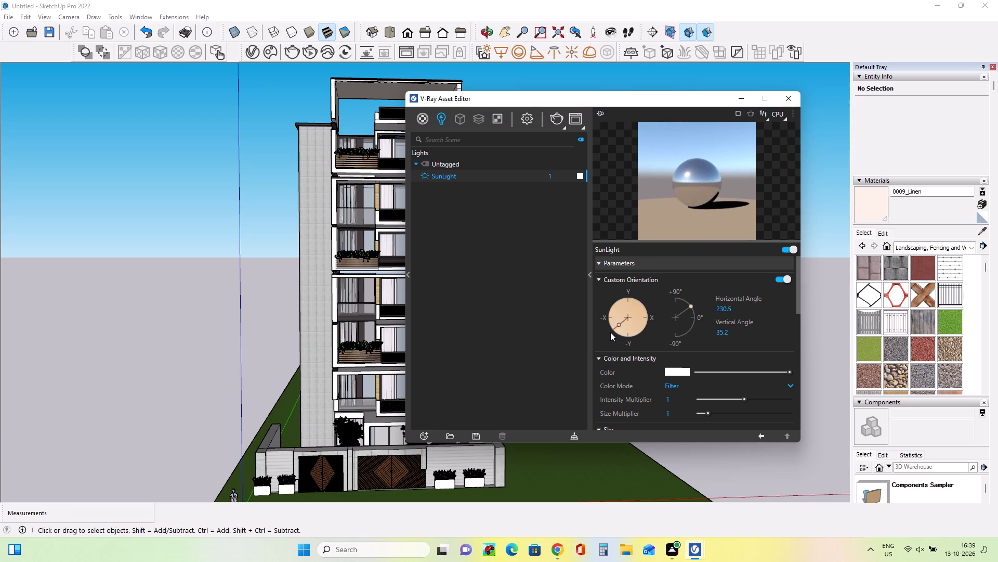
left_click_drag(610, 332, 609, 329)
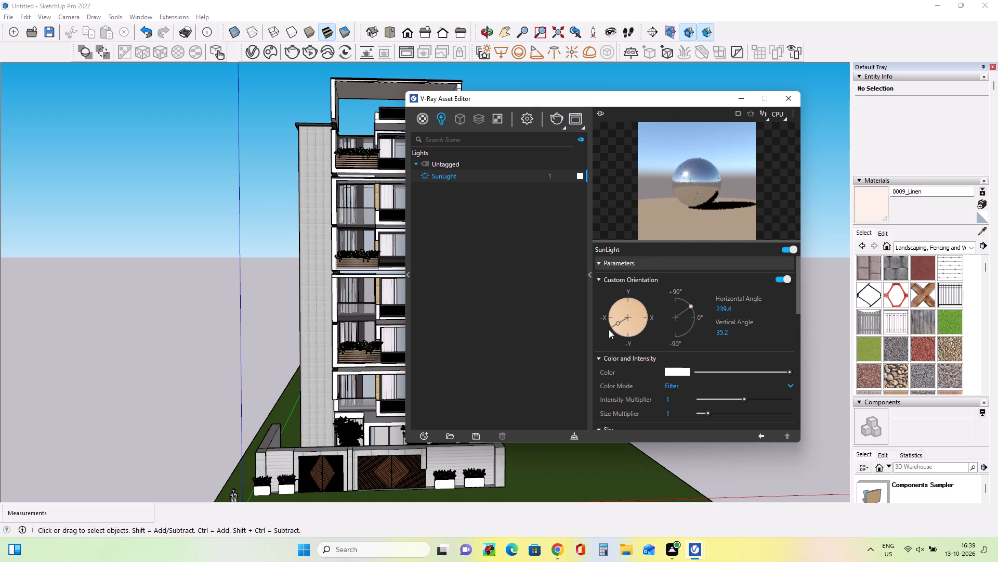
left_click_drag(609, 329, 614, 334)
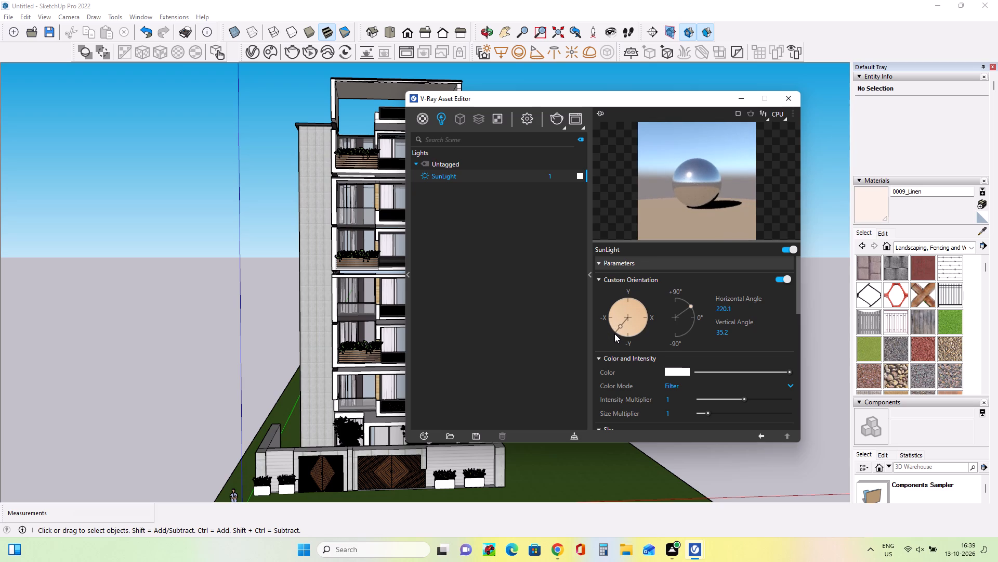
left_click_drag(614, 334, 613, 333)
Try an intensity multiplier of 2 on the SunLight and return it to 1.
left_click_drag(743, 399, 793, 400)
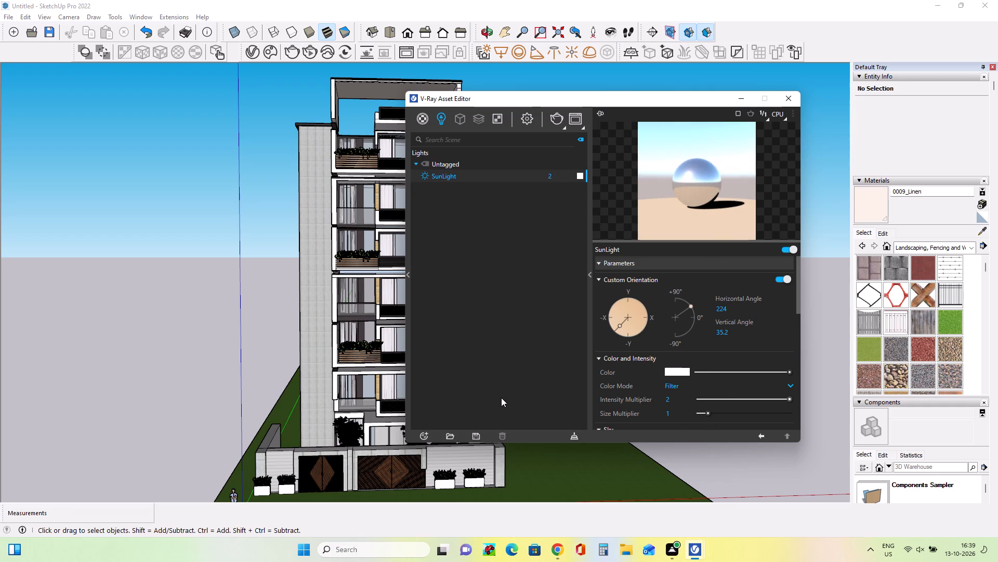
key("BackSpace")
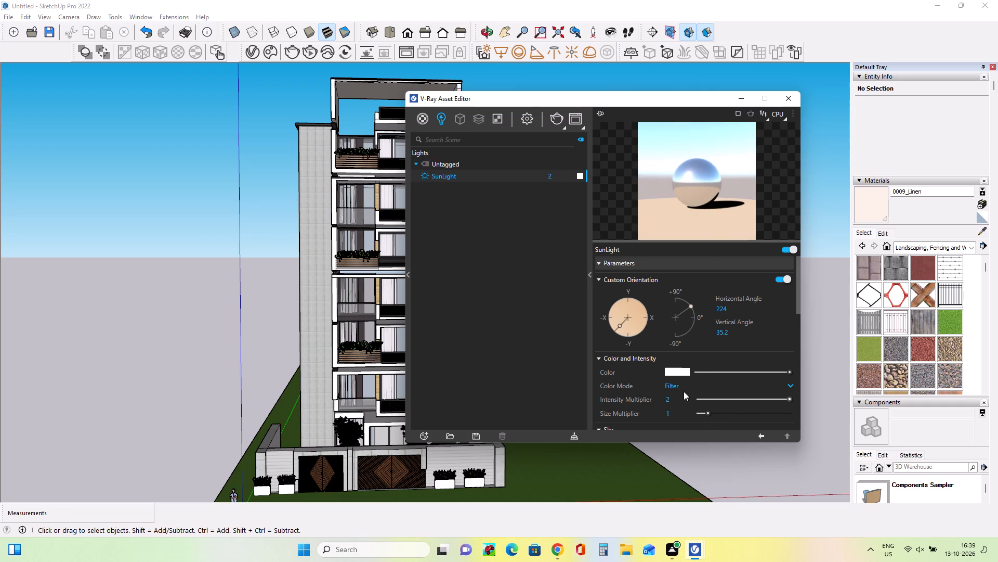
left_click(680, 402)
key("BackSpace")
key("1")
Set the SunLight's size multiplier to 5.
left_click(675, 415)
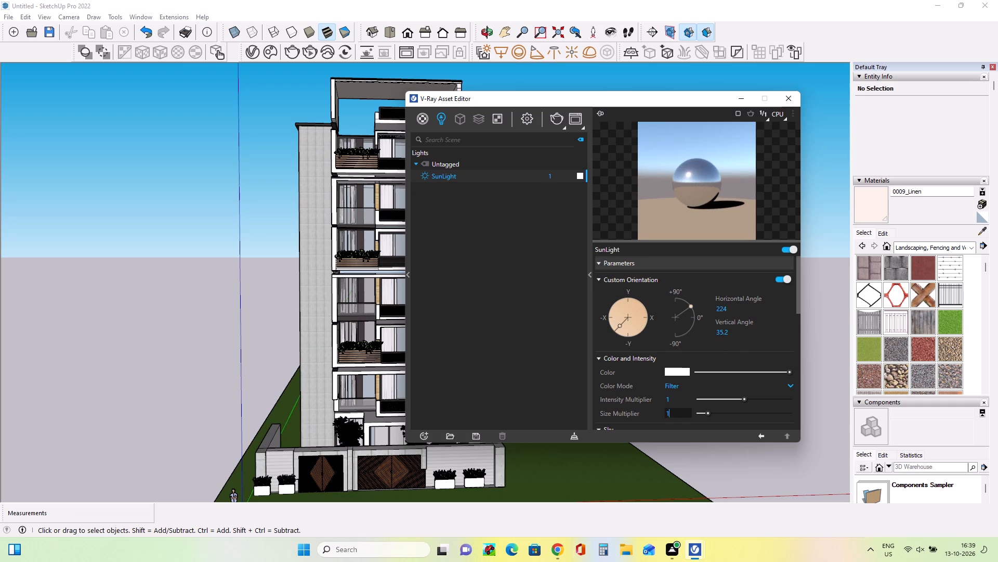
key("BackSpace")
key("5")
scroll(688, 418, "down", 2)
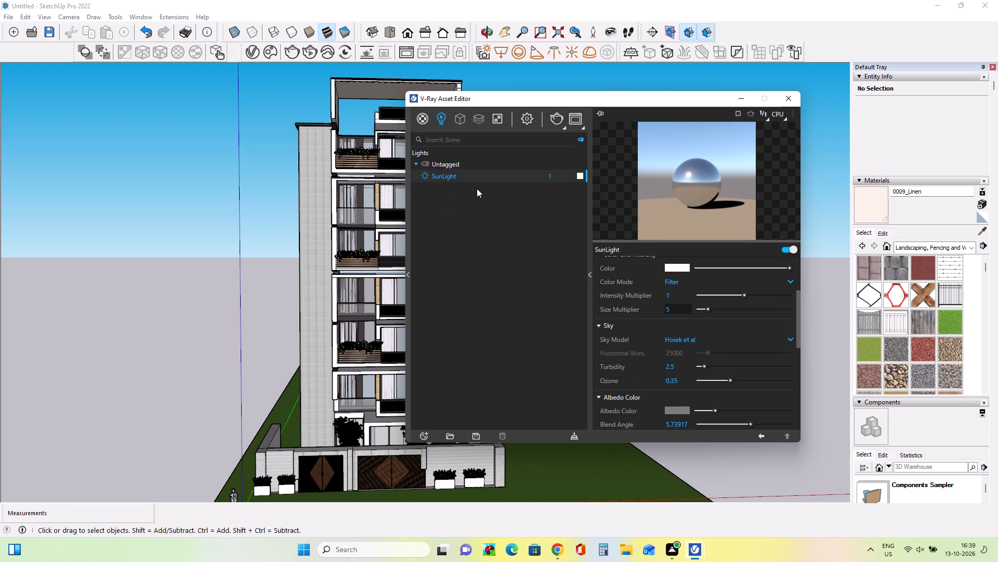
Add a Light Mix render element and group its lights by Group Instances.
left_click(480, 120)
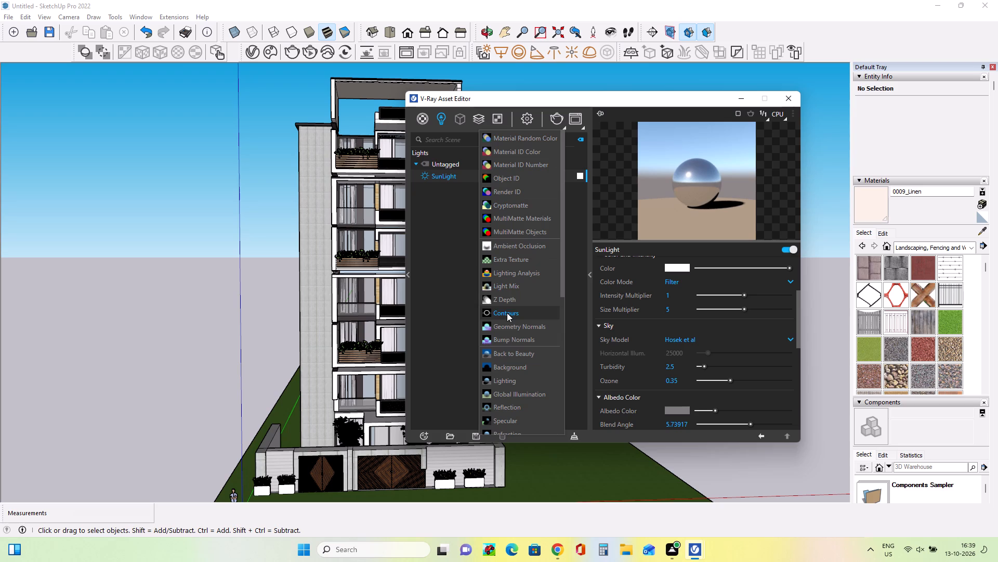
left_click(503, 286)
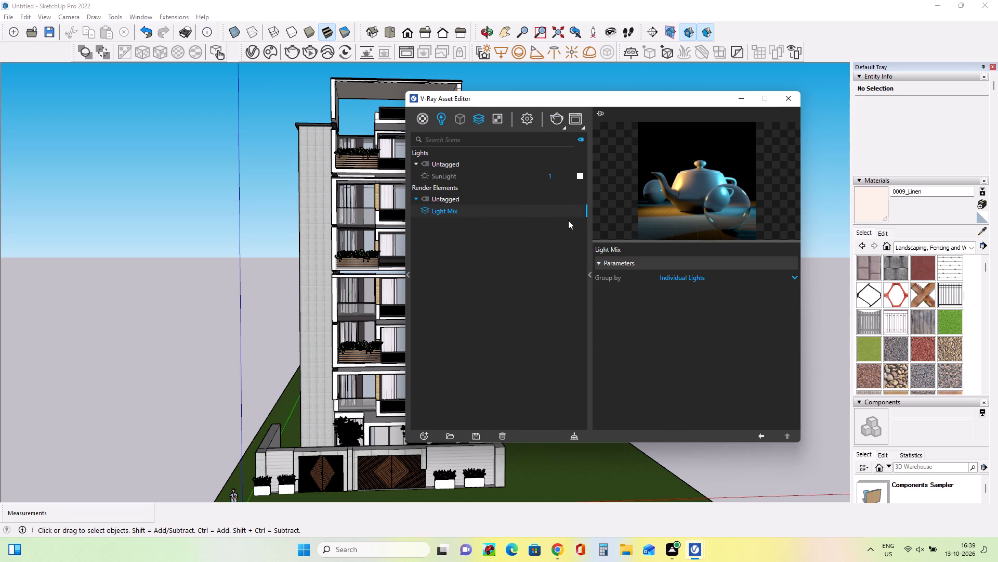
left_click(657, 278)
left_click(695, 309)
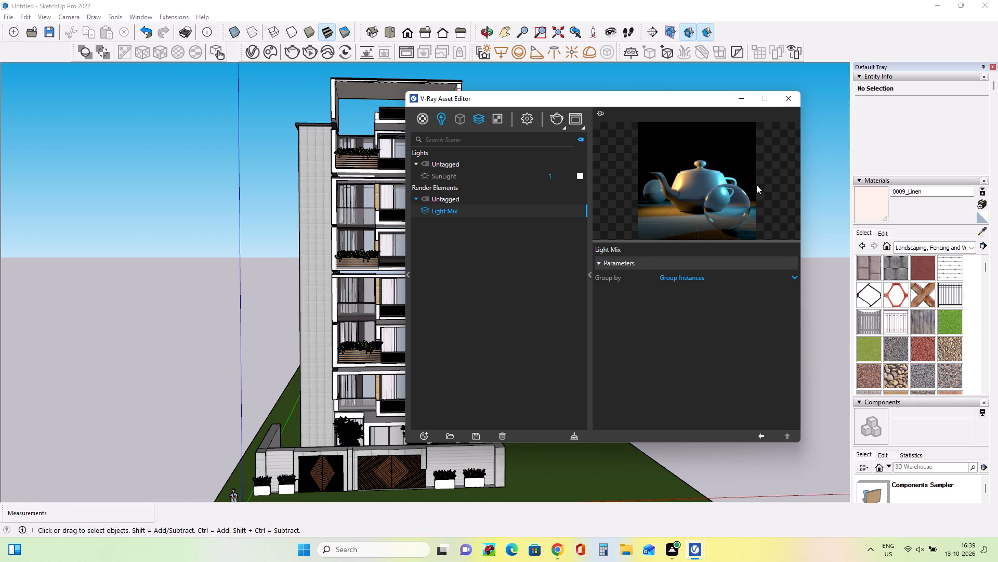
Render the front view of the building with V-Ray and inspect the facade, compound wall and grass in the frame buffer.
left_click(555, 122)
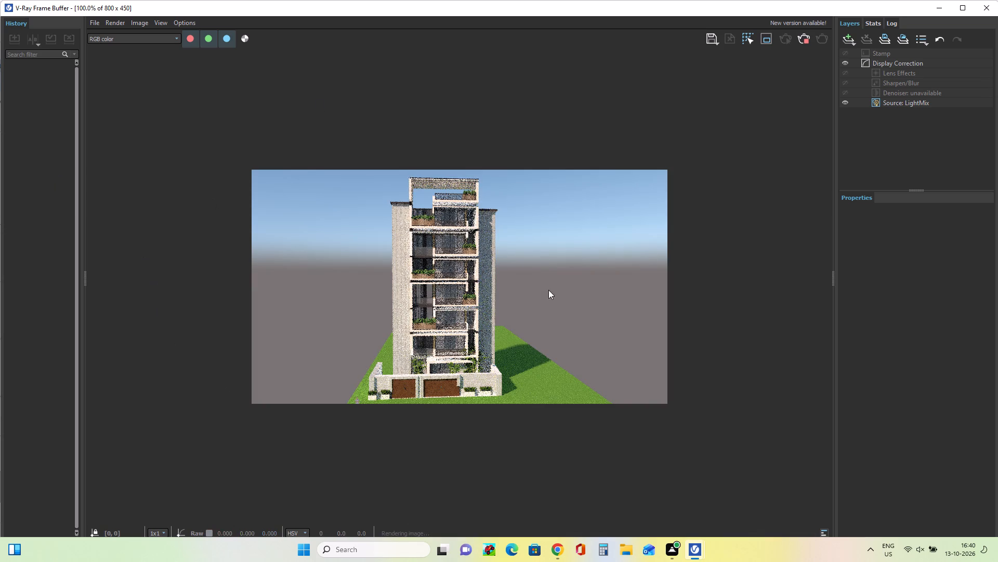
scroll(467, 249, "up", 2)
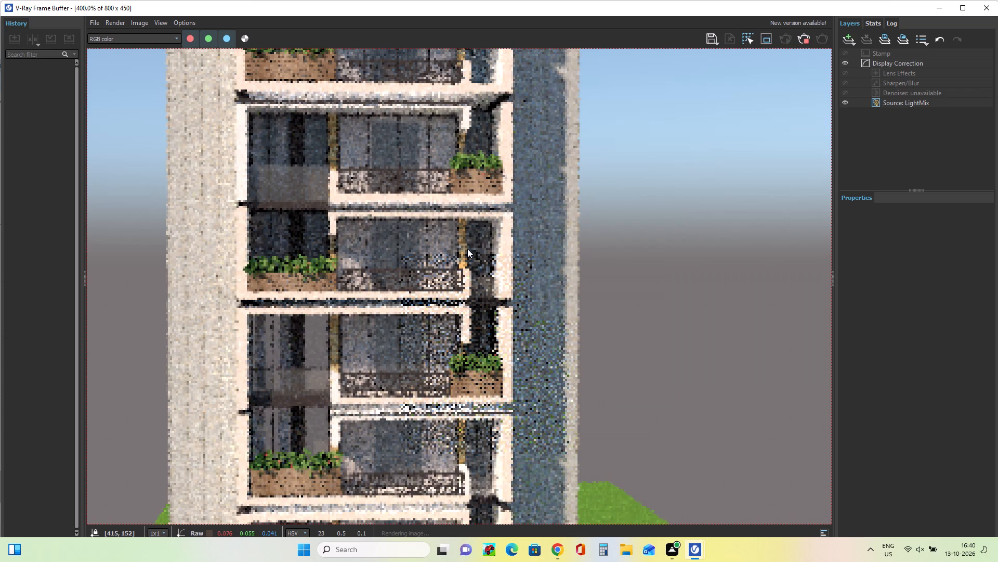
scroll(467, 249, "down", 1)
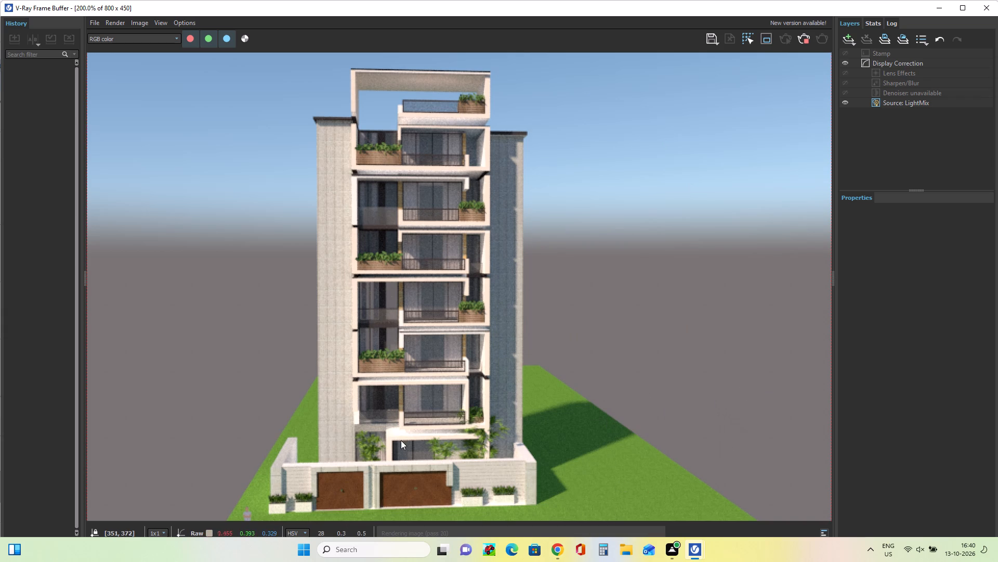
middle_click_drag(404, 445, 404, 428)
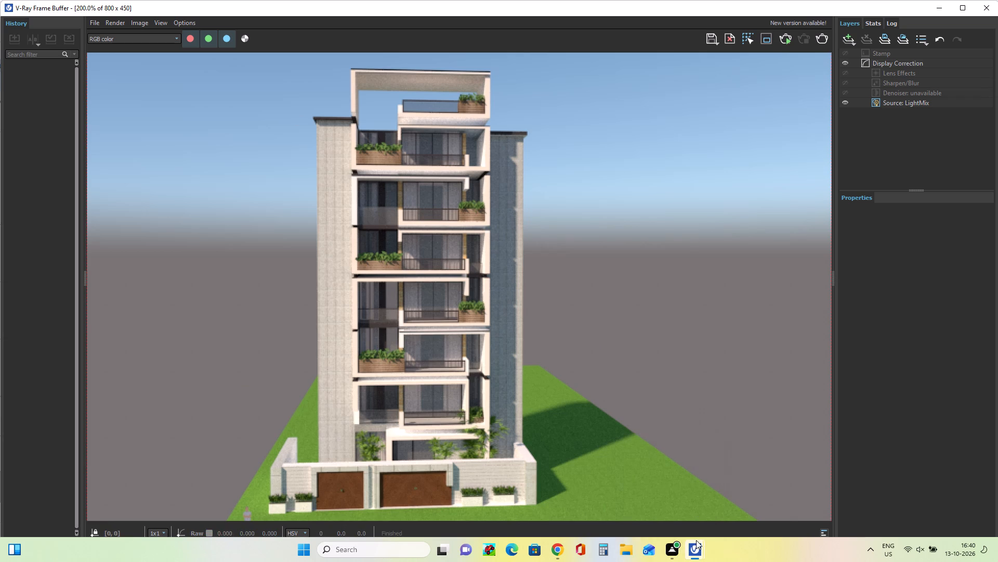
Capture the rendered building with its compound wall and nearby grass as a rectangular snip in Snipping Tool, and check the enlarged capture.
left_click(408, 549)
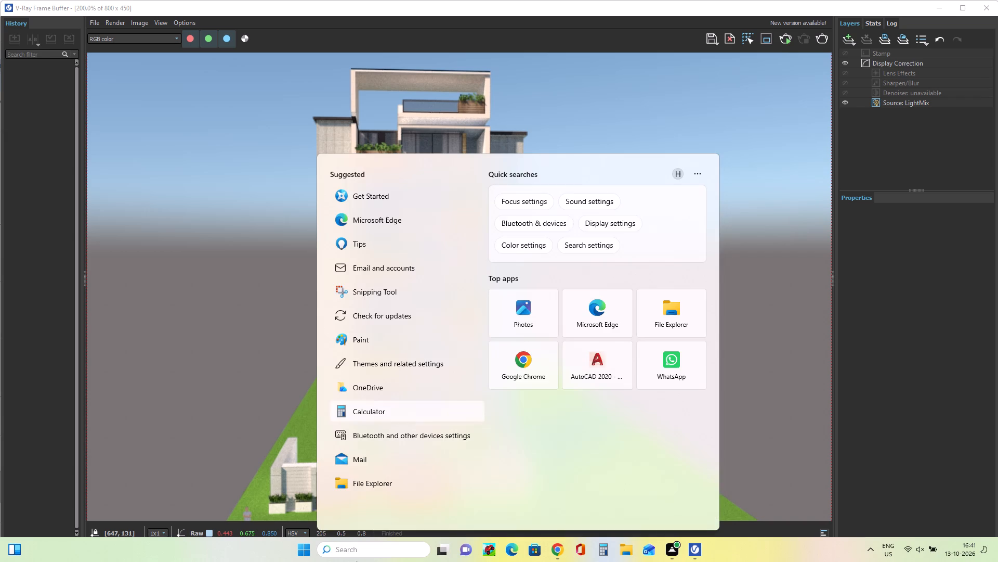
left_click(400, 288)
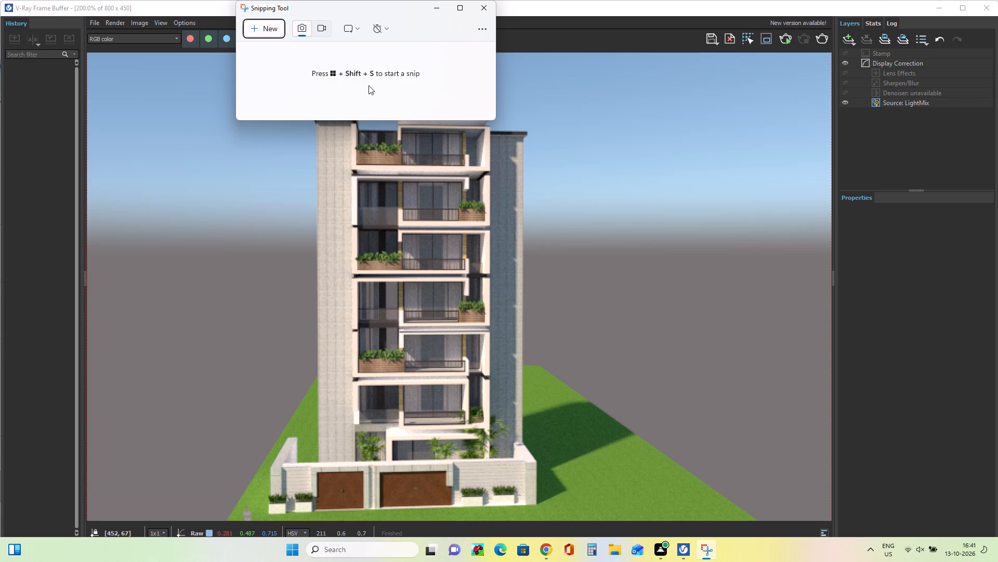
left_click(269, 25)
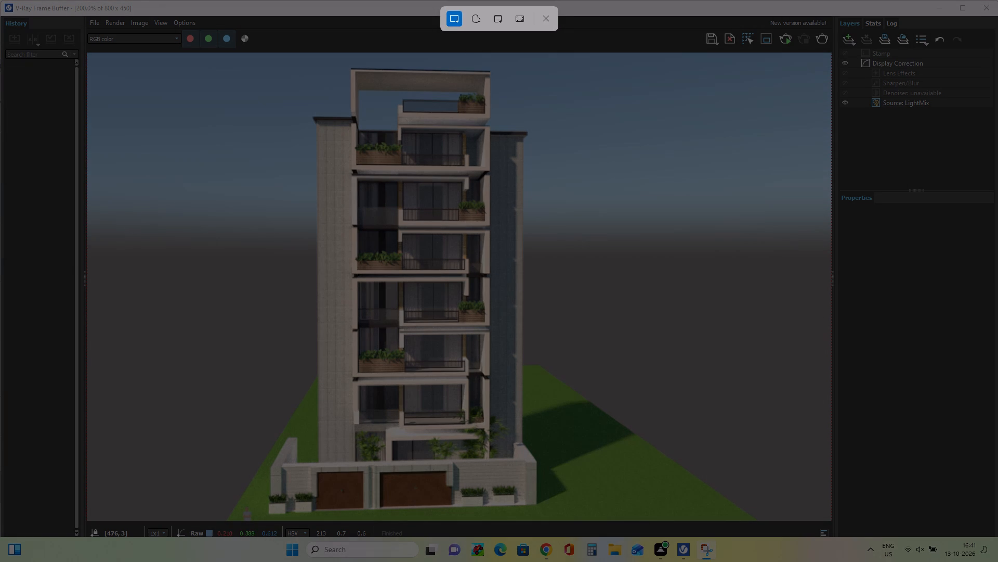
left_click_drag(570, 61, 243, 527)
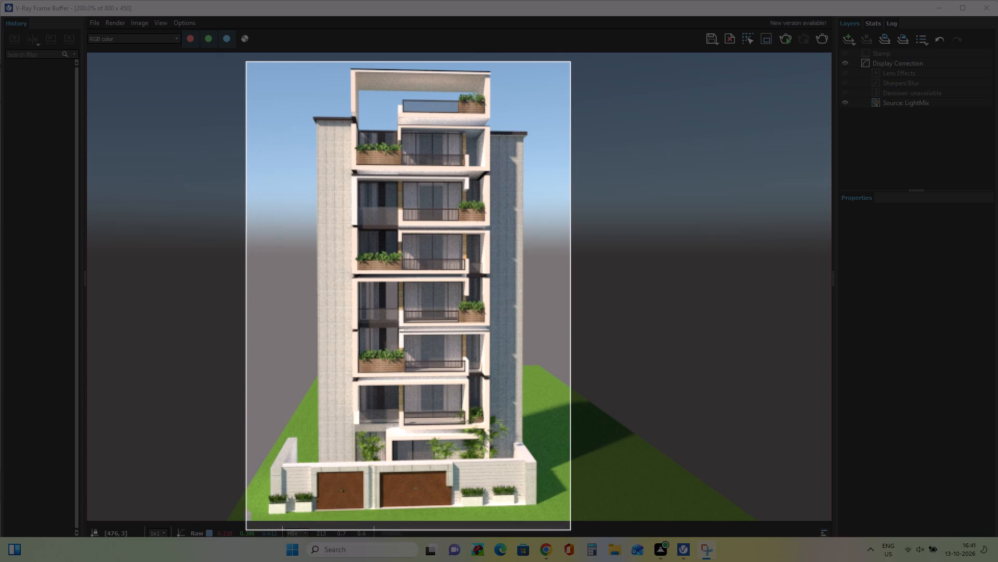
left_click_drag(243, 527, 263, 522)
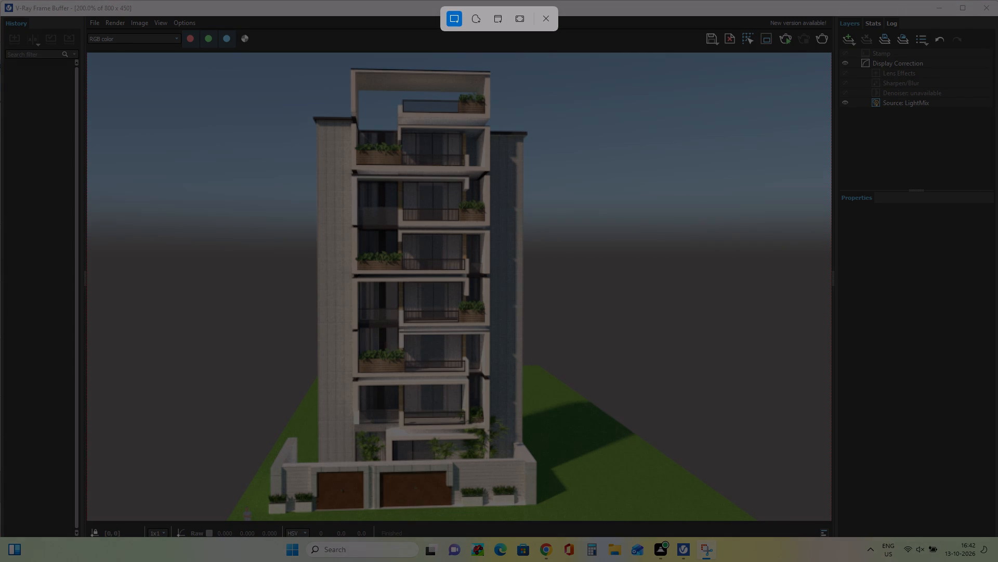
left_click_drag(546, 56, 327, 346)
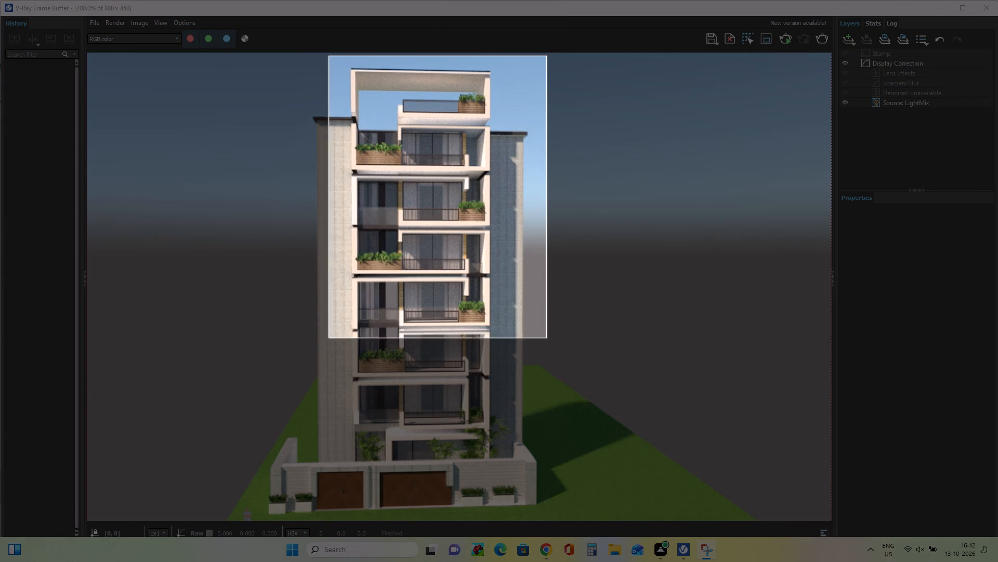
left_click_drag(327, 346, 251, 520)
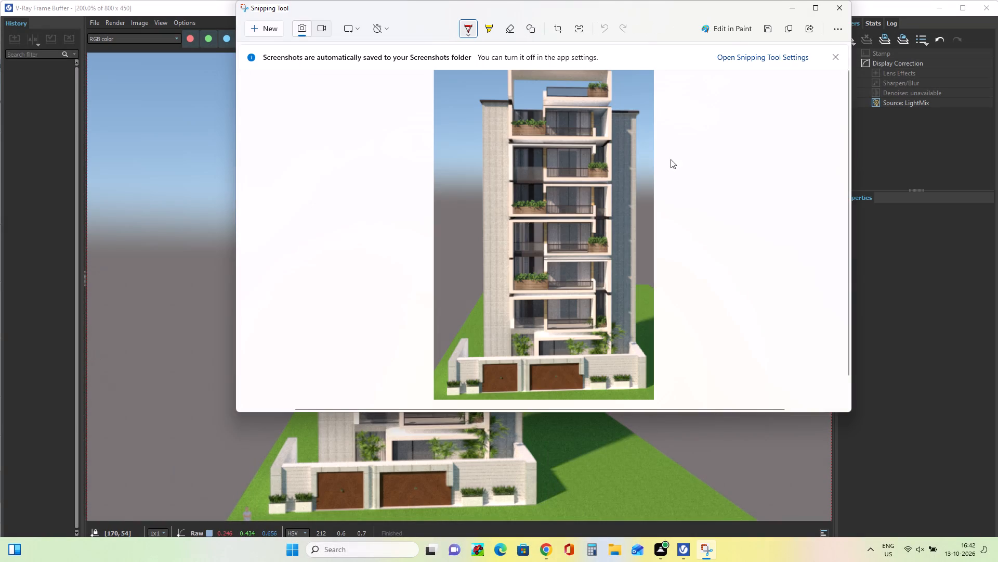
scroll(662, 151, "up", 1)
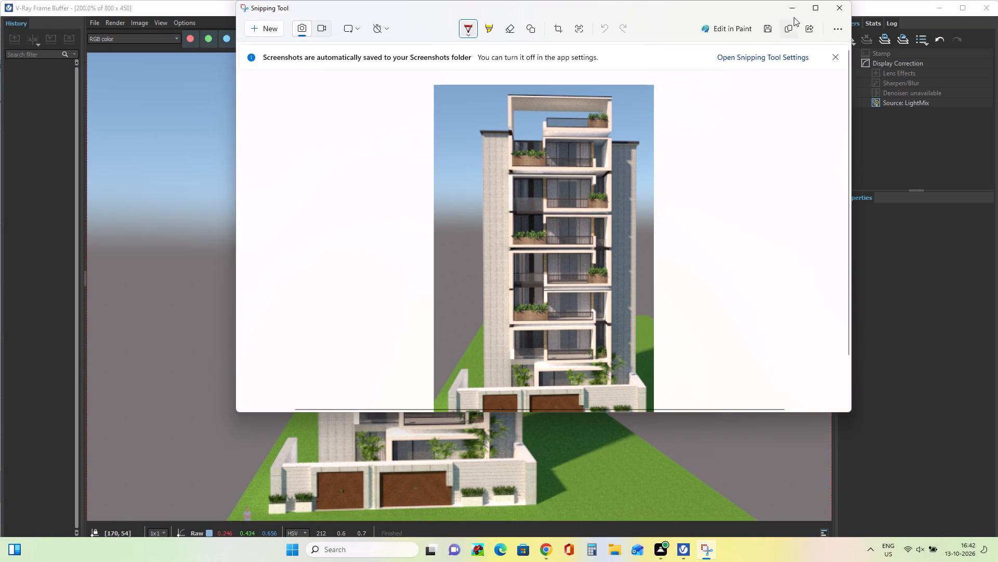
left_click(819, 6)
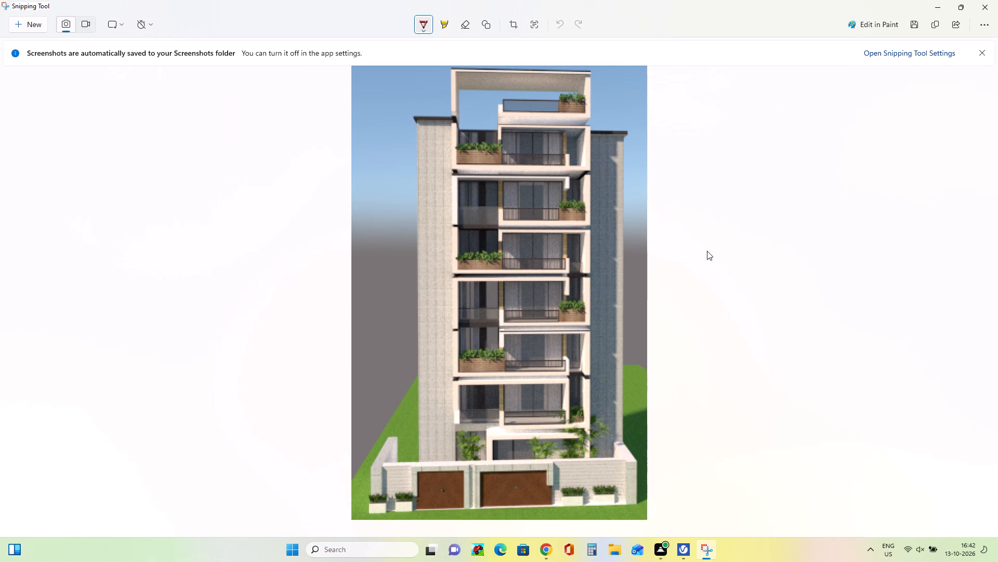
scroll(707, 251, "up", 1)
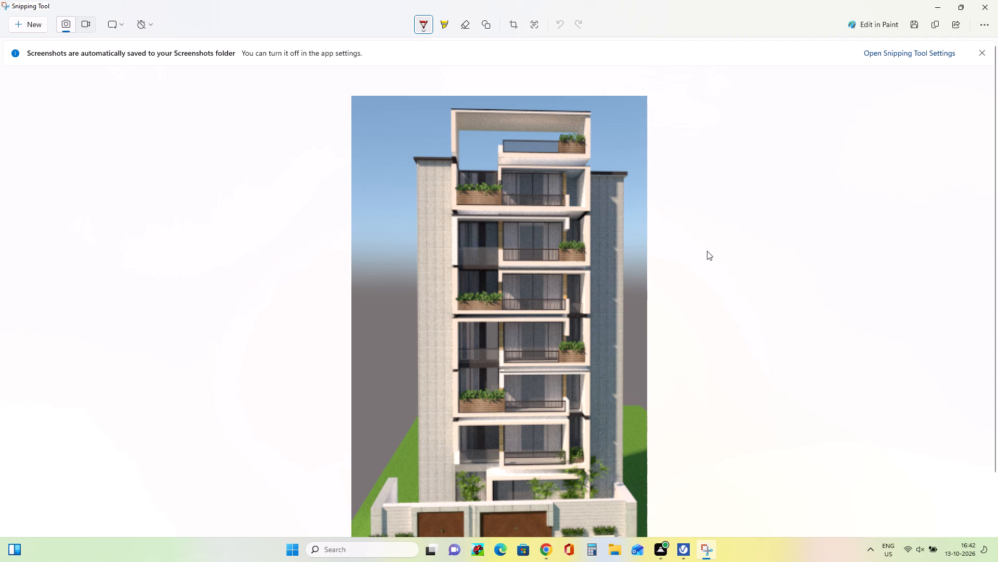
scroll(713, 251, "down", 1)
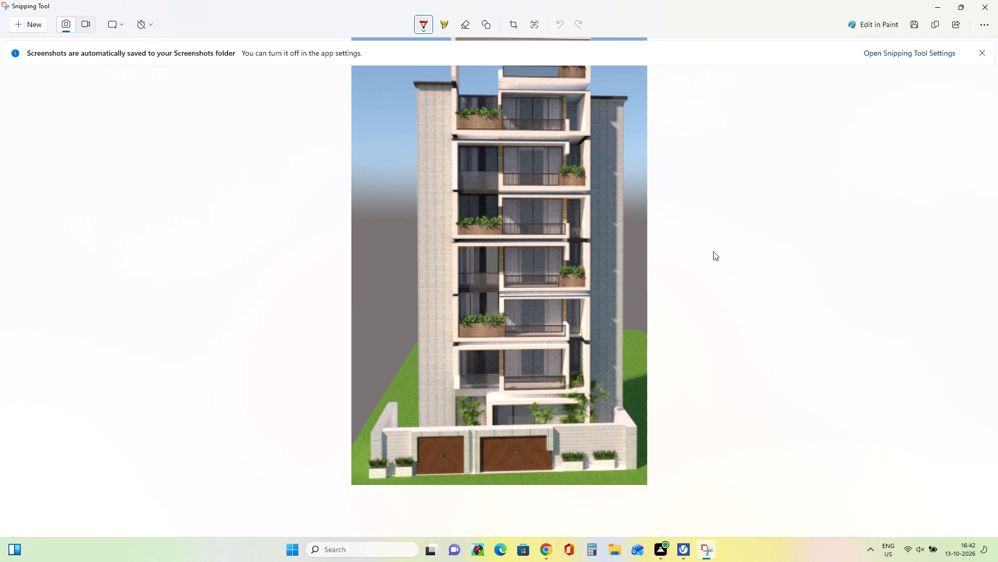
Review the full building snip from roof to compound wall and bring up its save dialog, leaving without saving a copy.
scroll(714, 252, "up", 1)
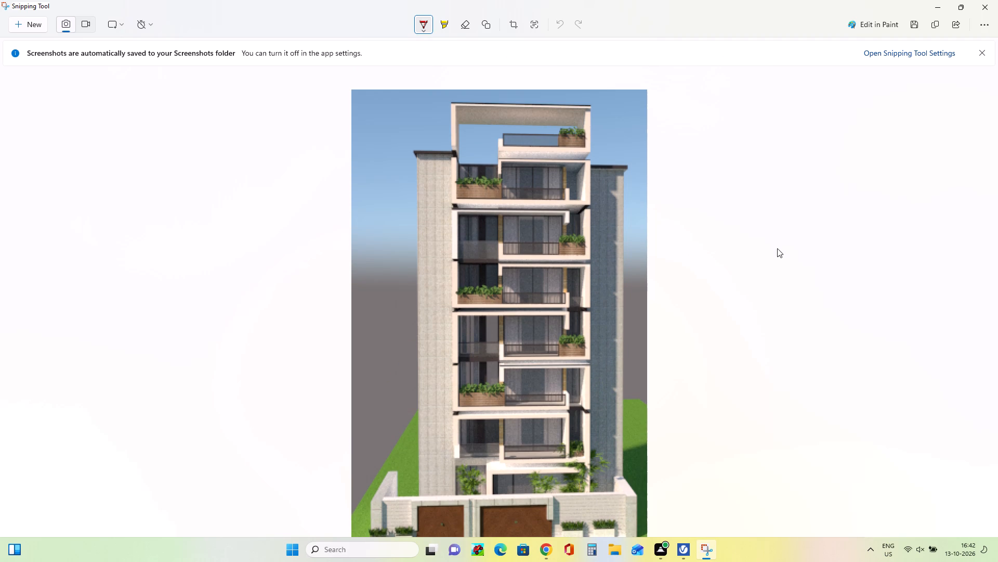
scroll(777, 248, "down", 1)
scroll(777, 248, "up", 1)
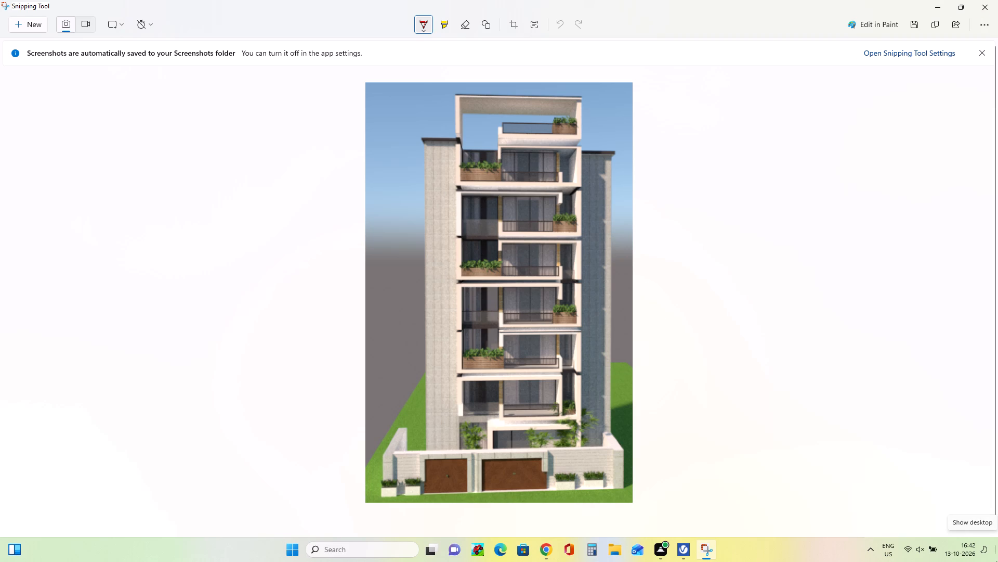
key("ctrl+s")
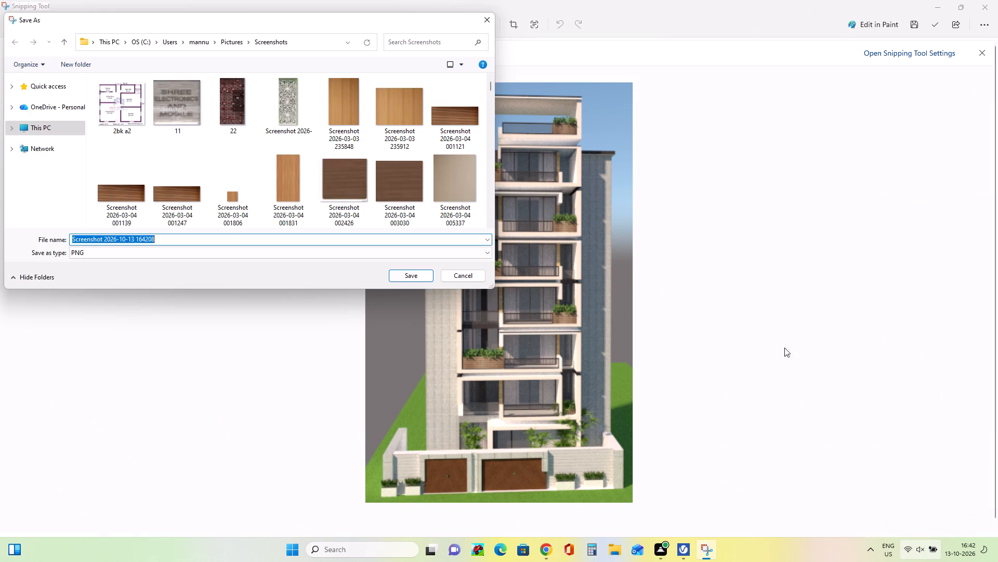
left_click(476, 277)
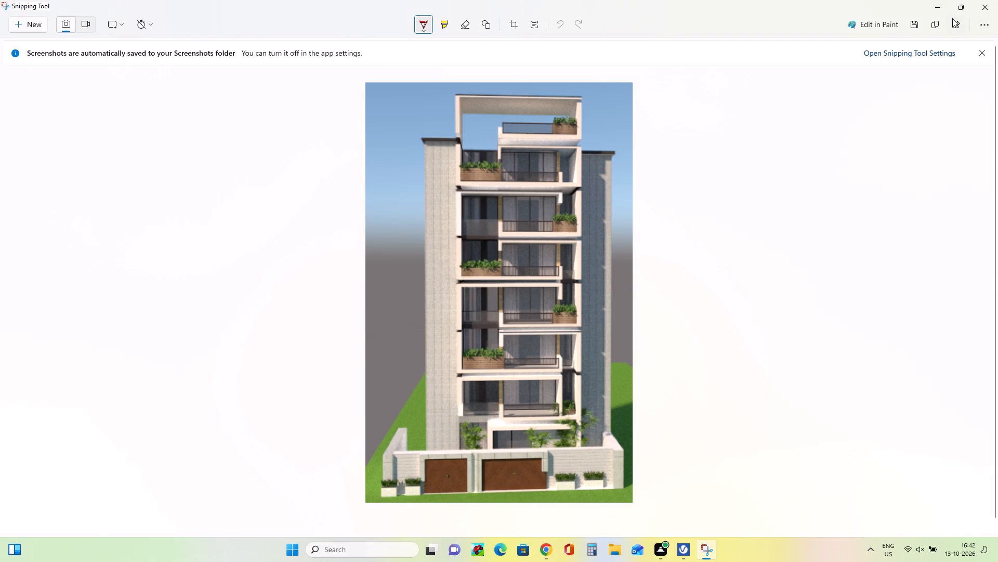
Minimise Snipping Tool and clear away the V-Ray windows, closing the Asset Editor, to return to the building model in SketchUp.
left_click(945, 10)
left_click(940, 6)
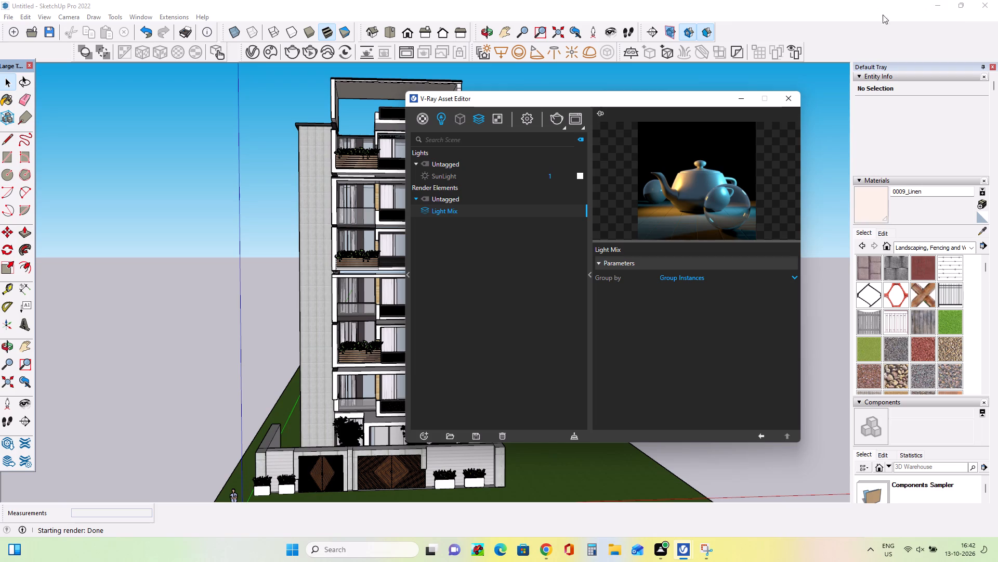
left_click(791, 100)
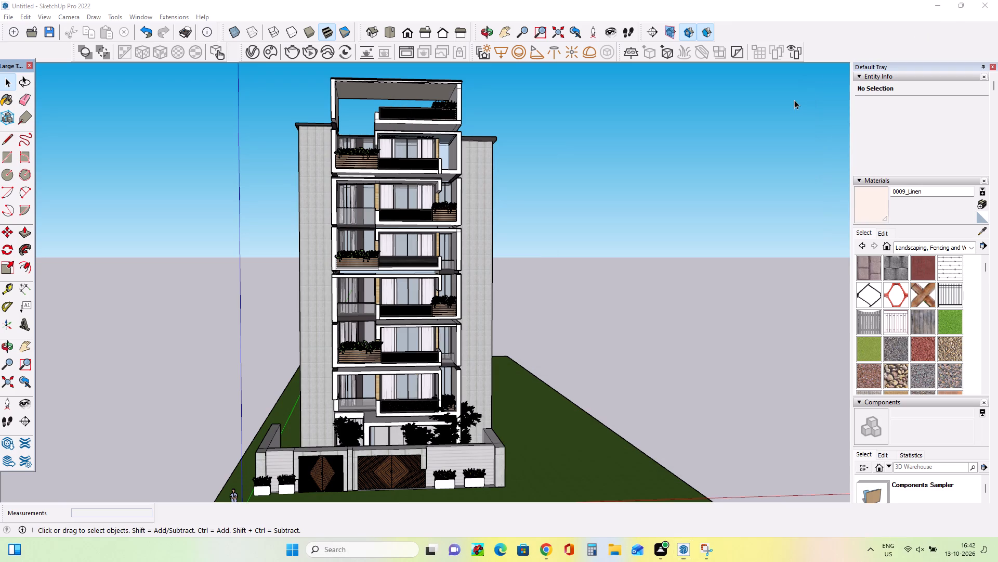
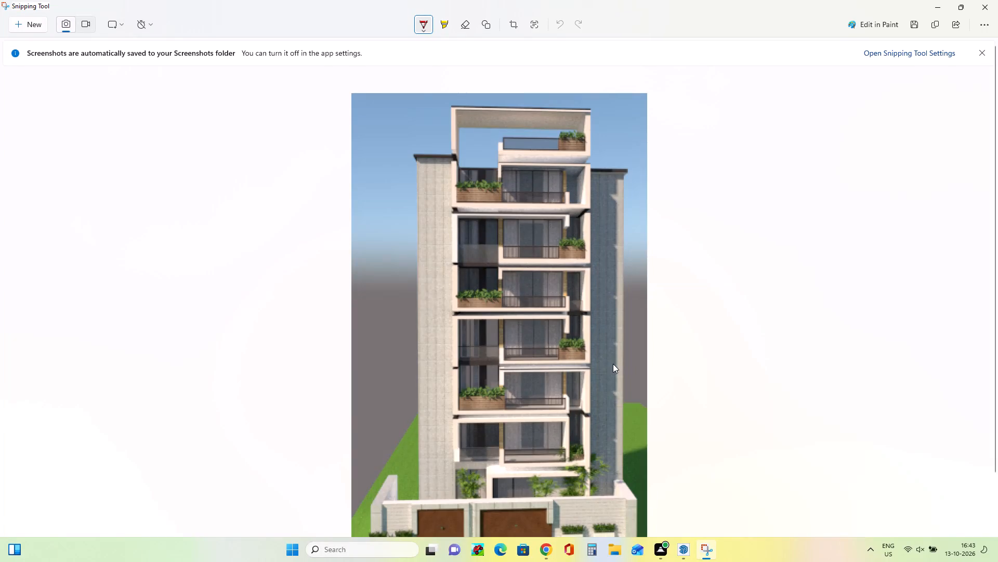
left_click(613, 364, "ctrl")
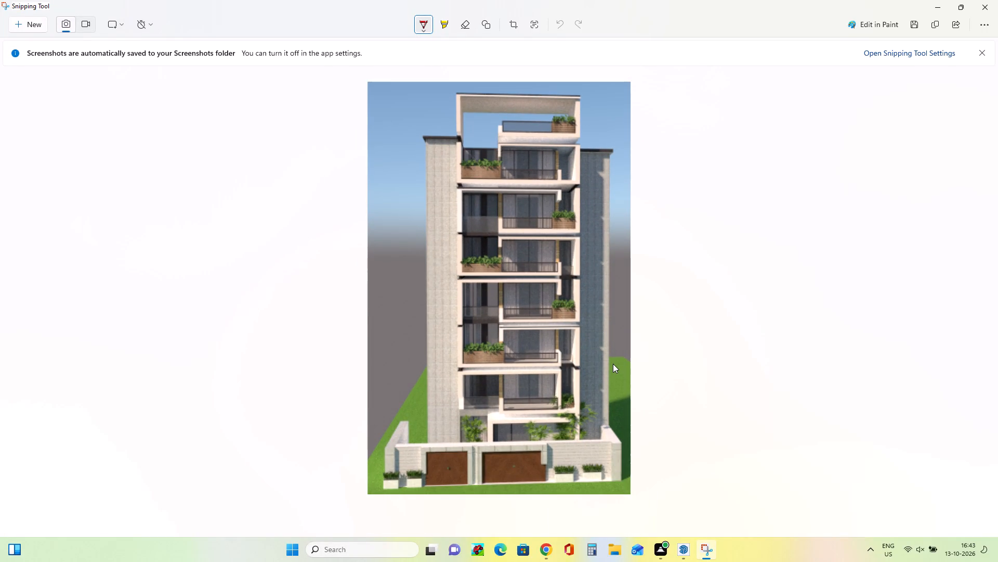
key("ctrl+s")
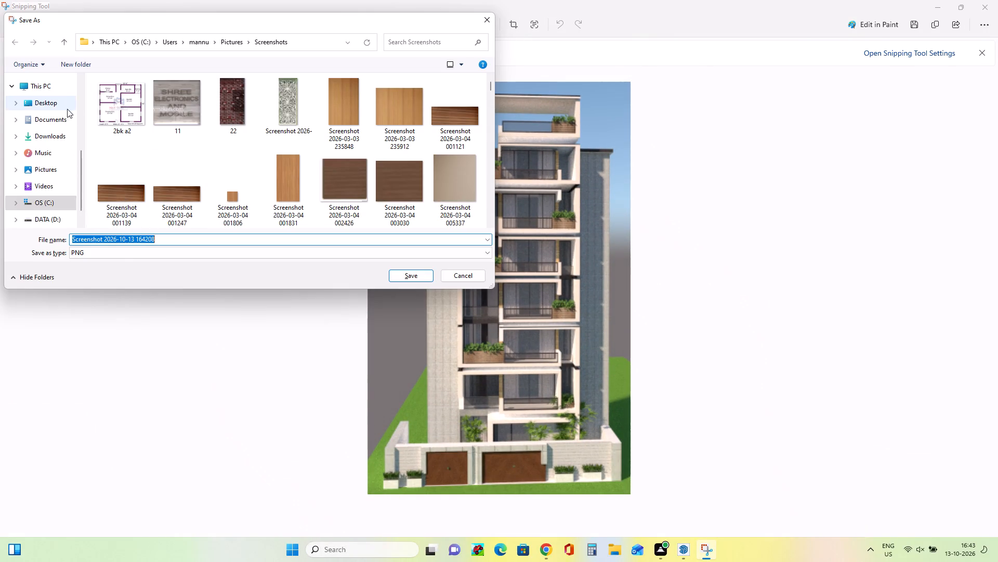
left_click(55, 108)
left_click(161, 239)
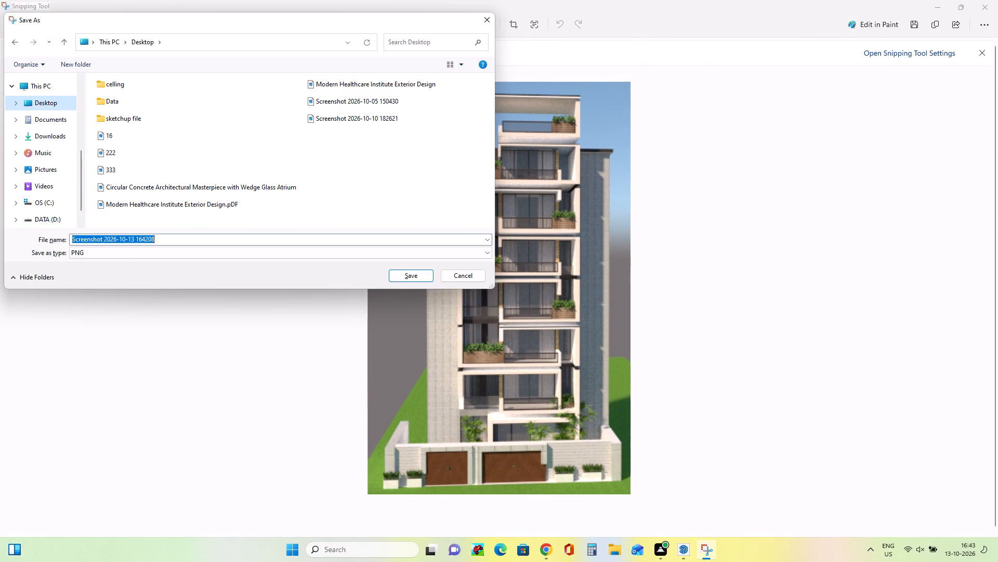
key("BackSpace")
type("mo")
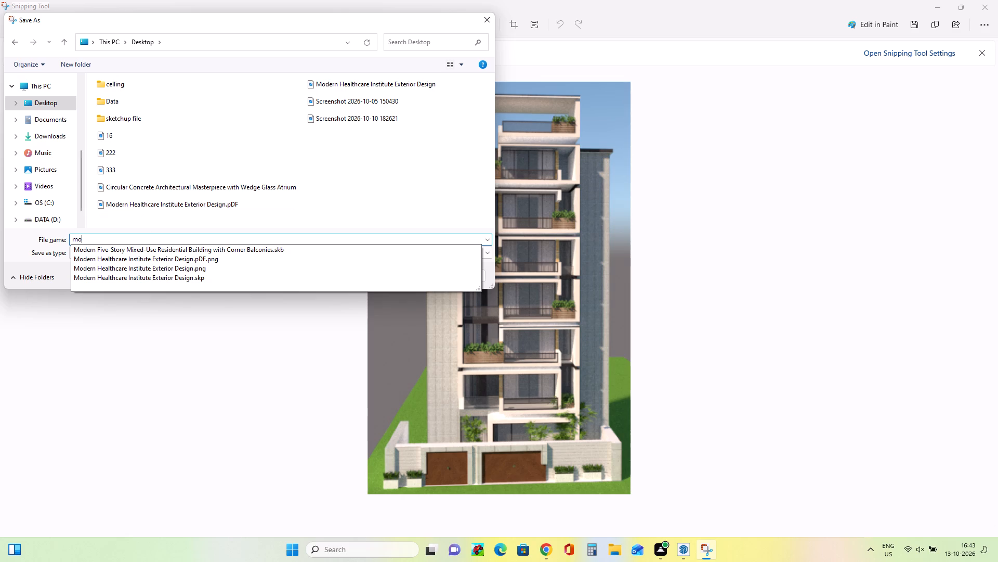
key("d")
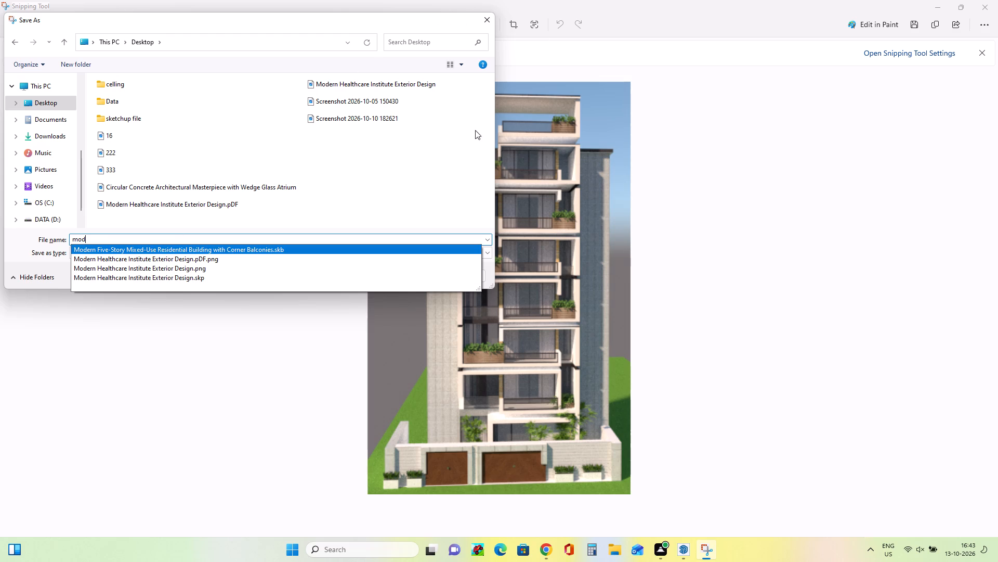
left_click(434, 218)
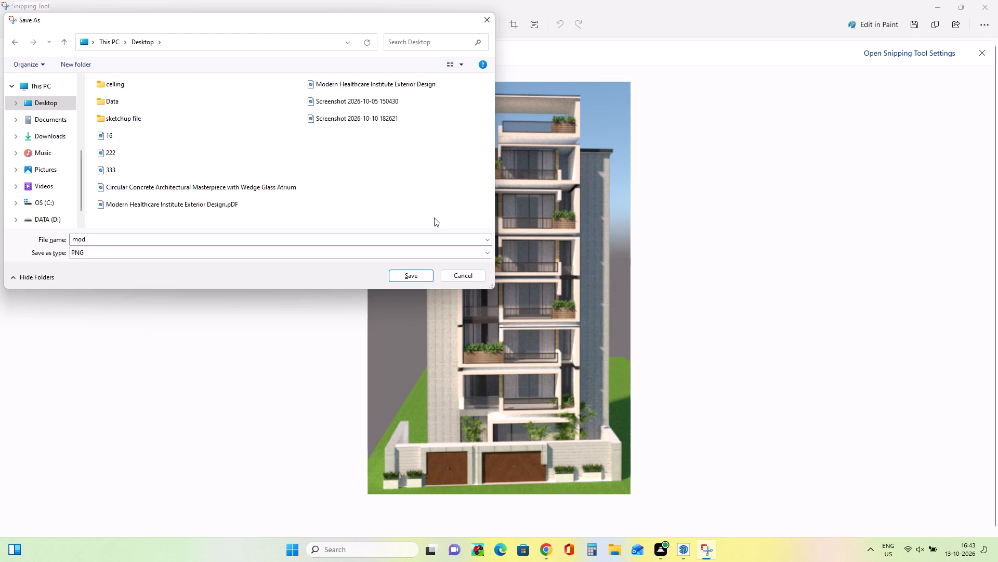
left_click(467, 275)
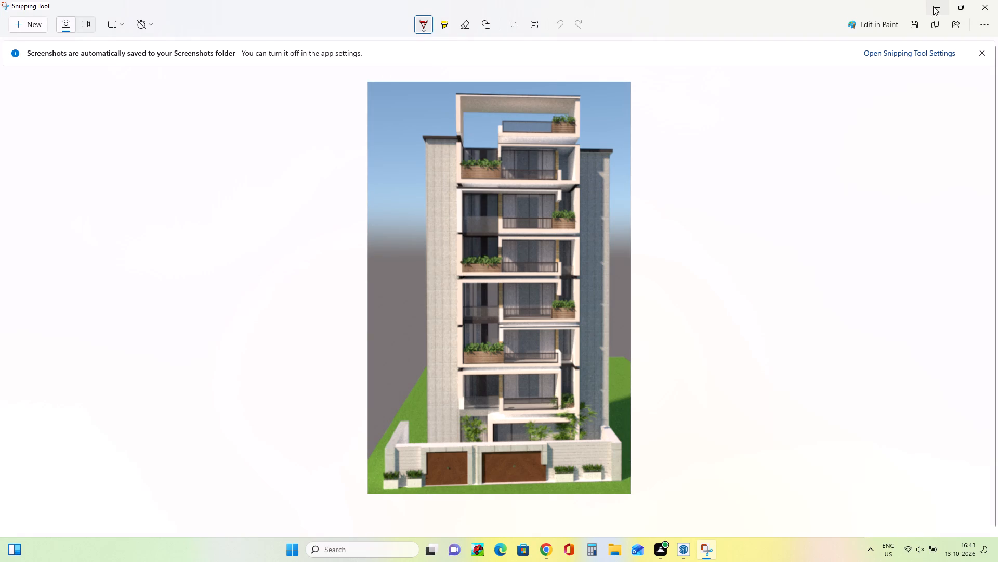
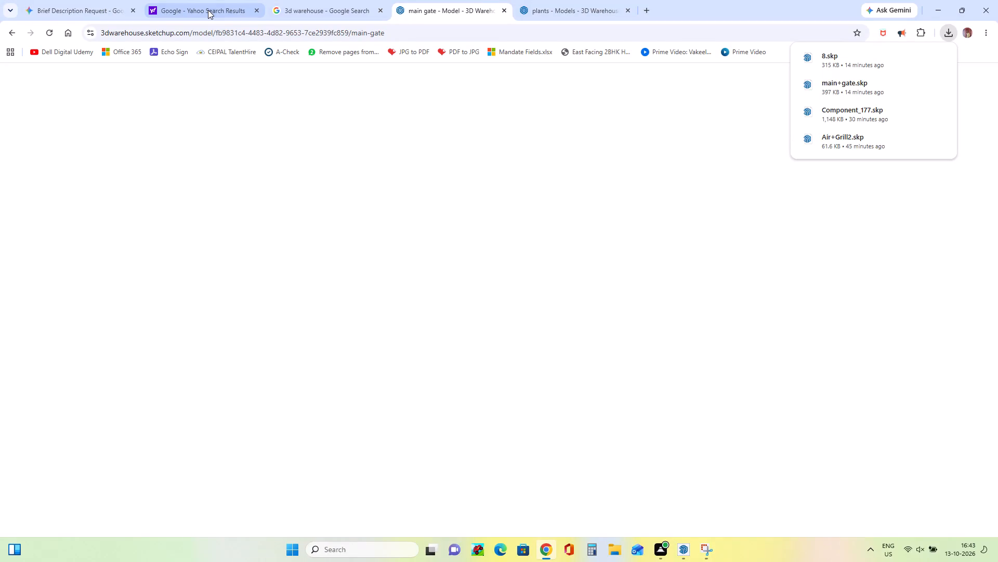
Copy the title option "Modern Asymmetrical Interlock Apartment Elevation" from the Gemini conversation about the building elevation.
left_click(208, 10)
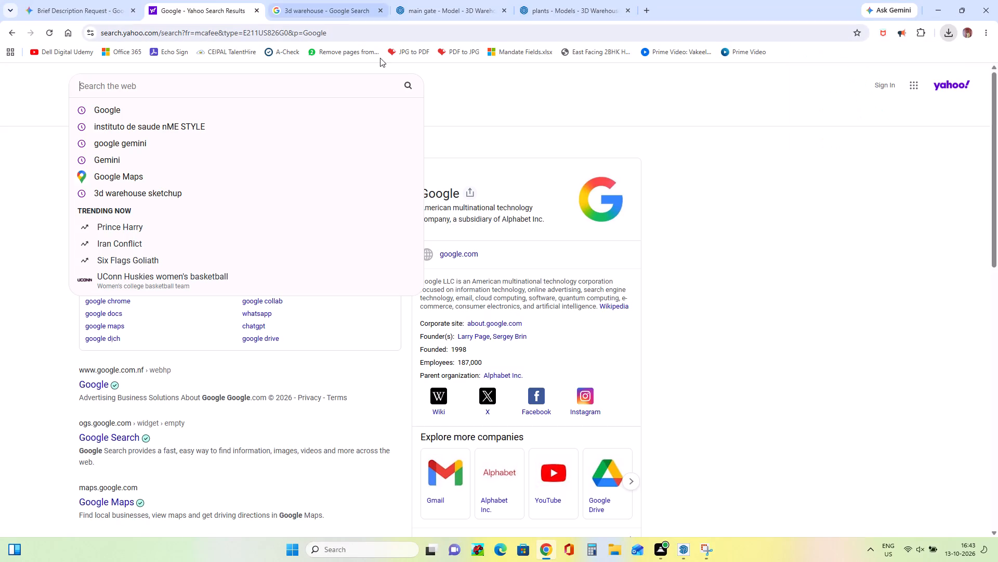
left_click(58, 5)
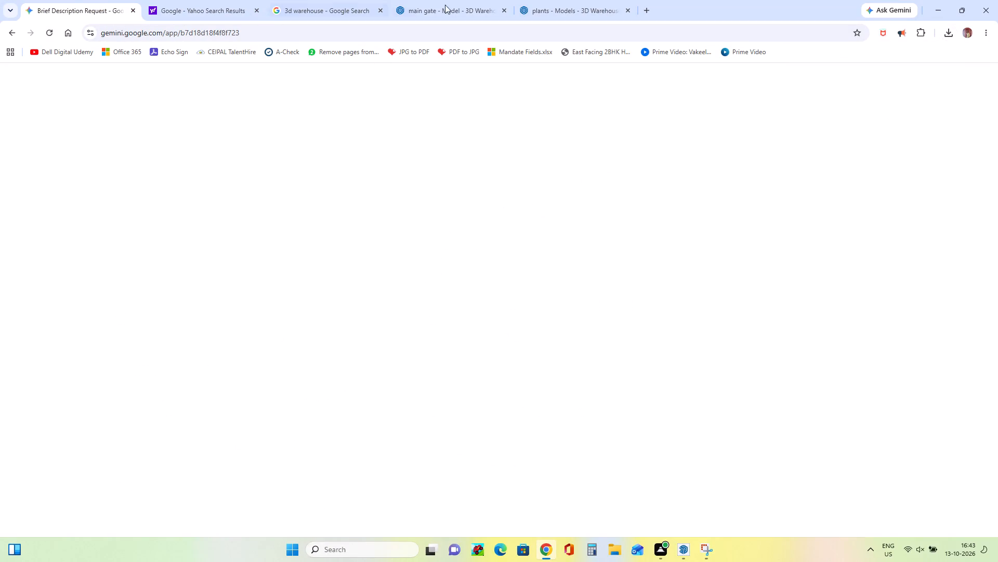
scroll(145, 196, "up", 15)
scroll(374, 234, "down", 6)
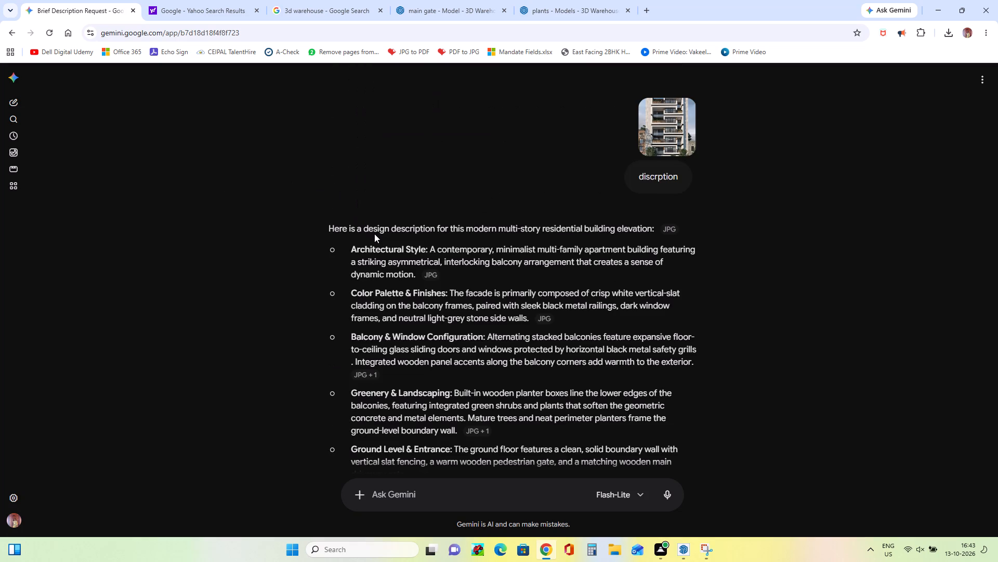
left_click(401, 307)
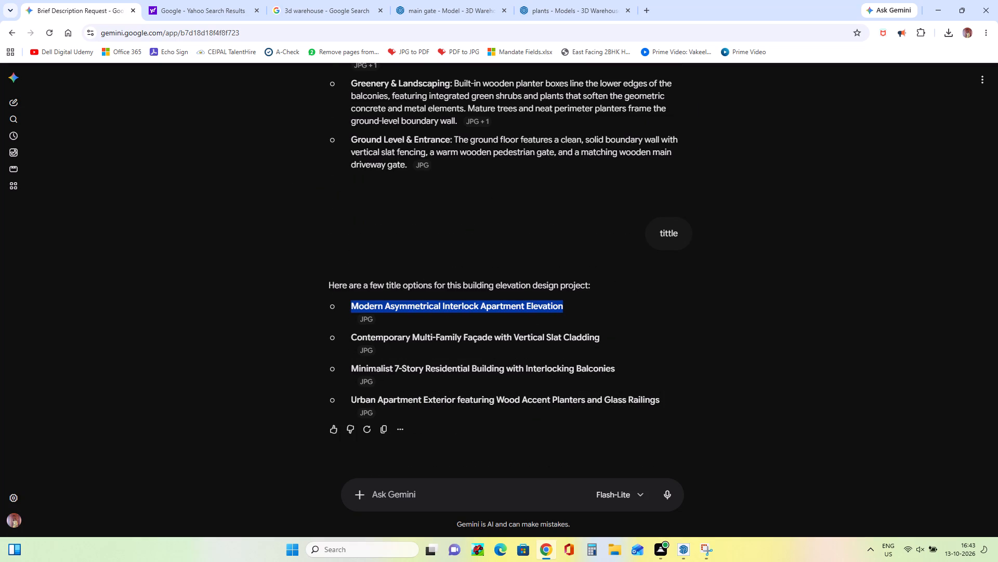
left_click(338, 301)
left_click(342, 305)
double_click(273, 235)
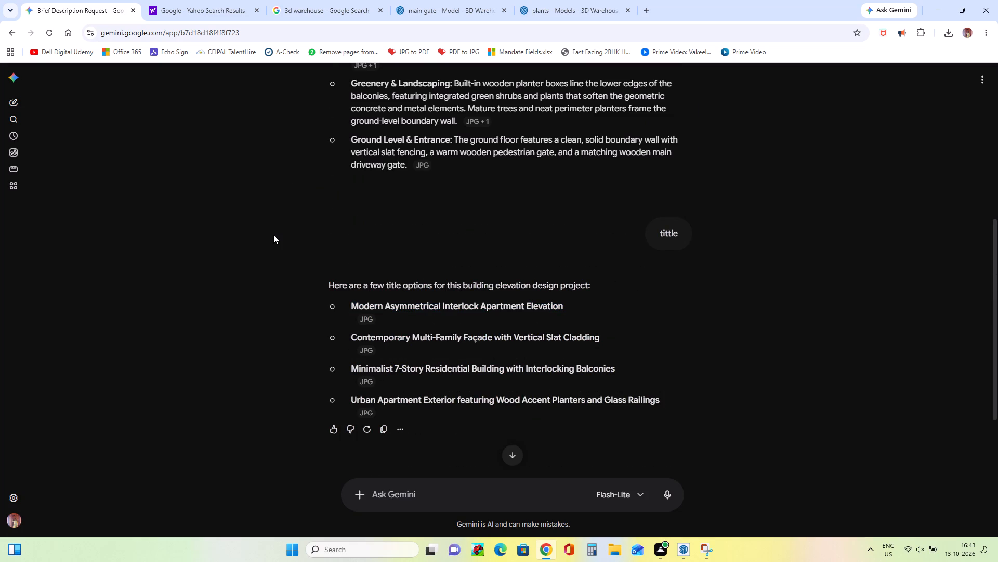
left_click(273, 229)
left_click(350, 305)
left_click_drag(351, 302, 522, 318)
left_click_drag(564, 308, 374, 309)
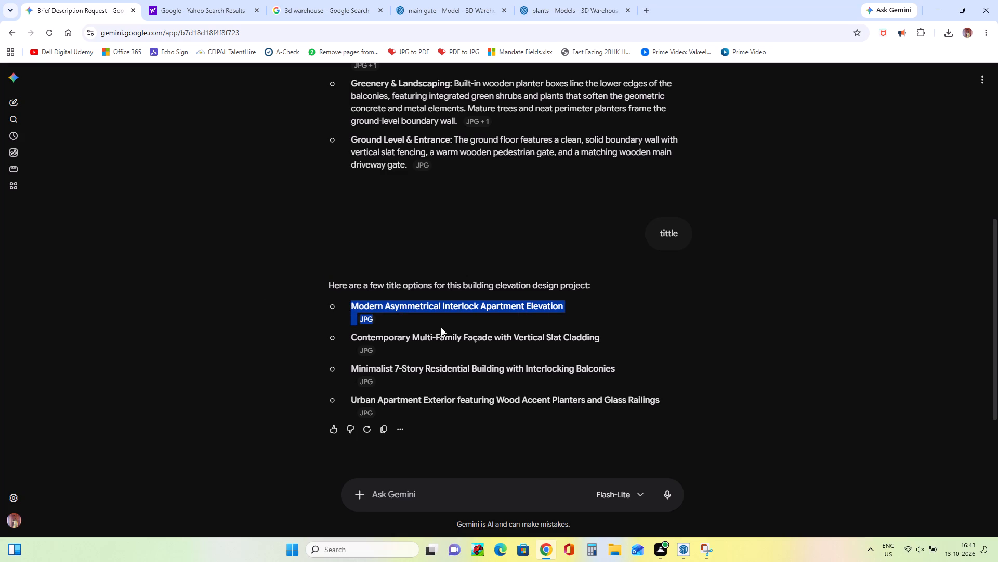
key("ctrl+c")
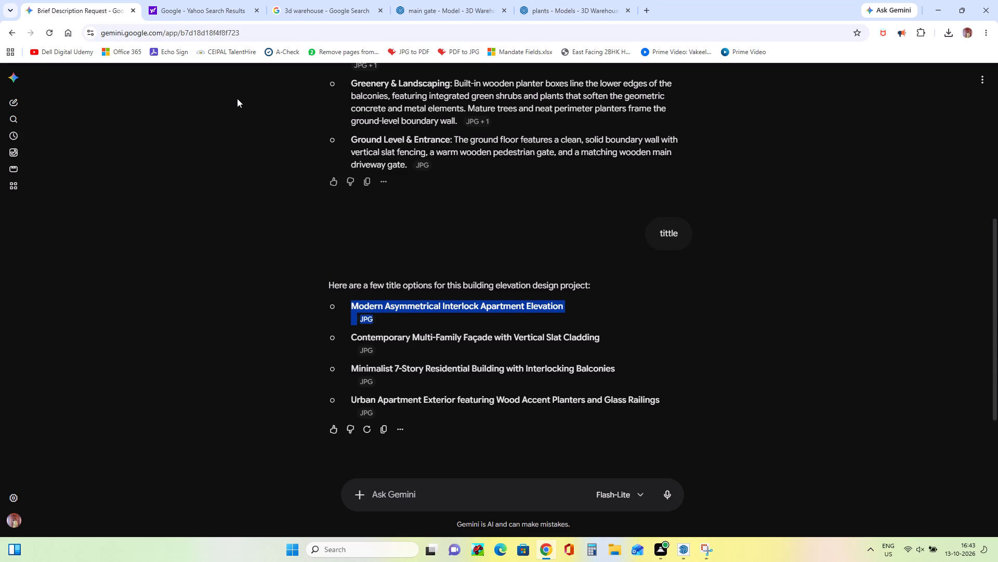
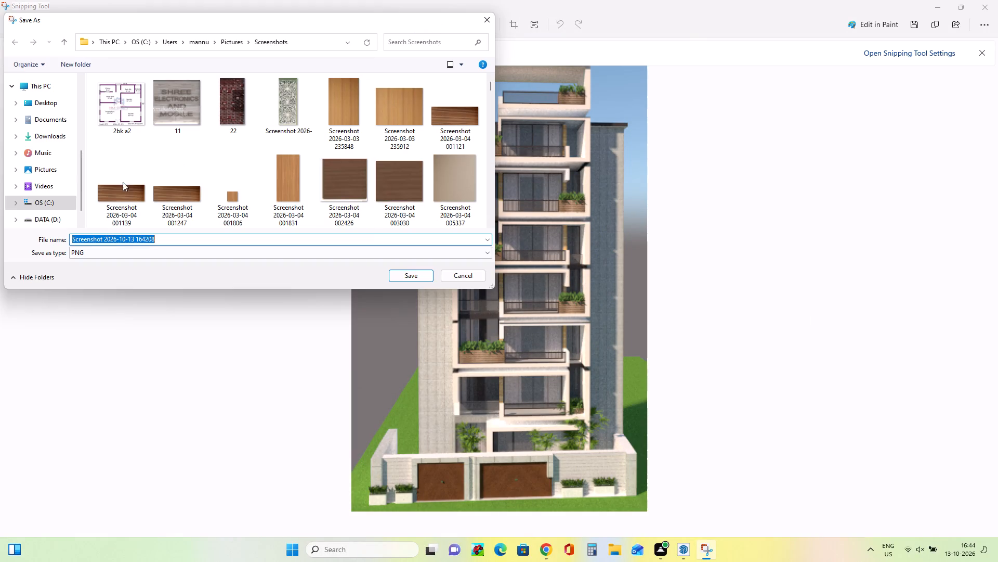
Save the building elevation screenshot to the Desktop as a PNG named "Modern Asymmetrical Interlock Apartment Elevation pdf".
left_click(51, 105)
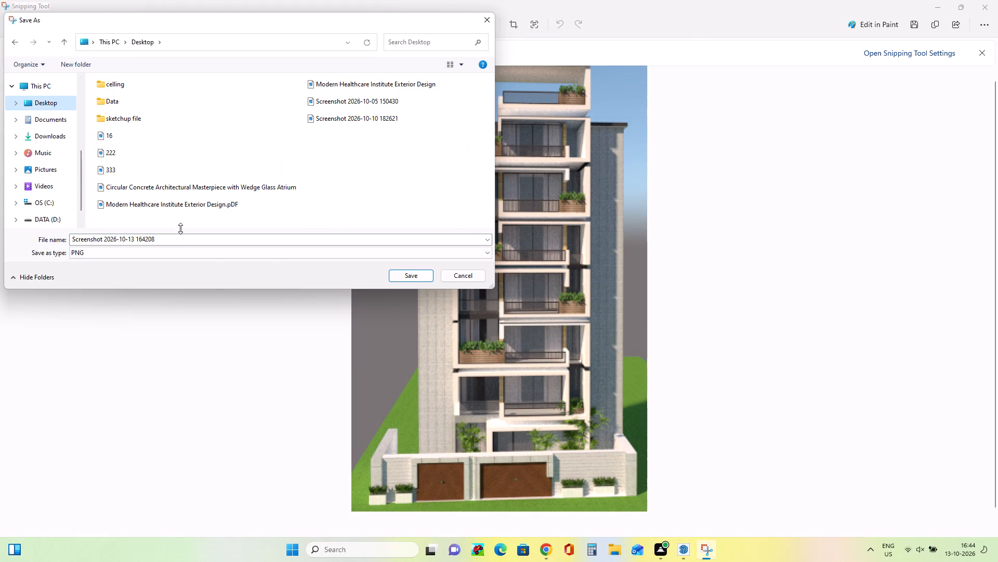
left_click(181, 241)
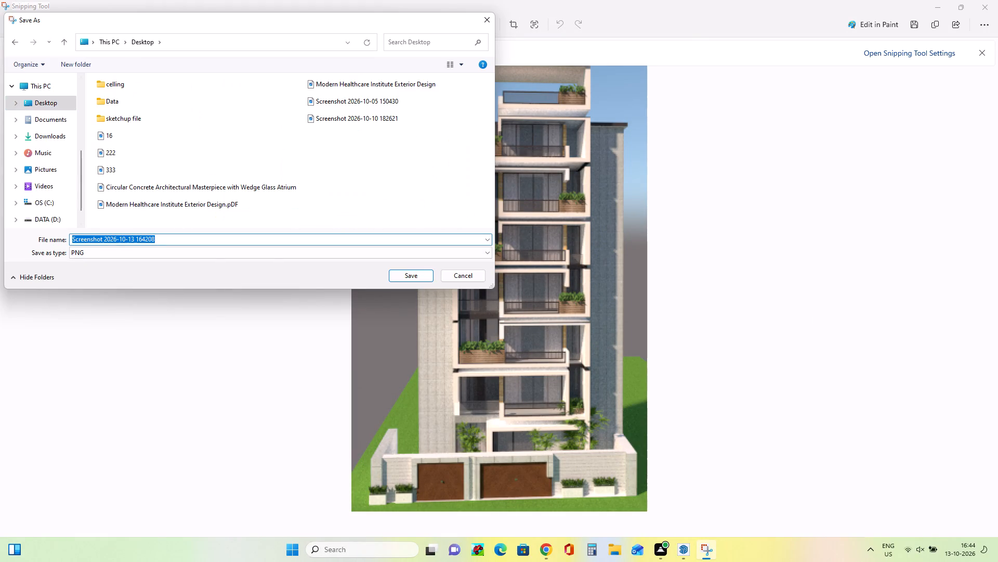
key("Delete")
key("ctrl+c")
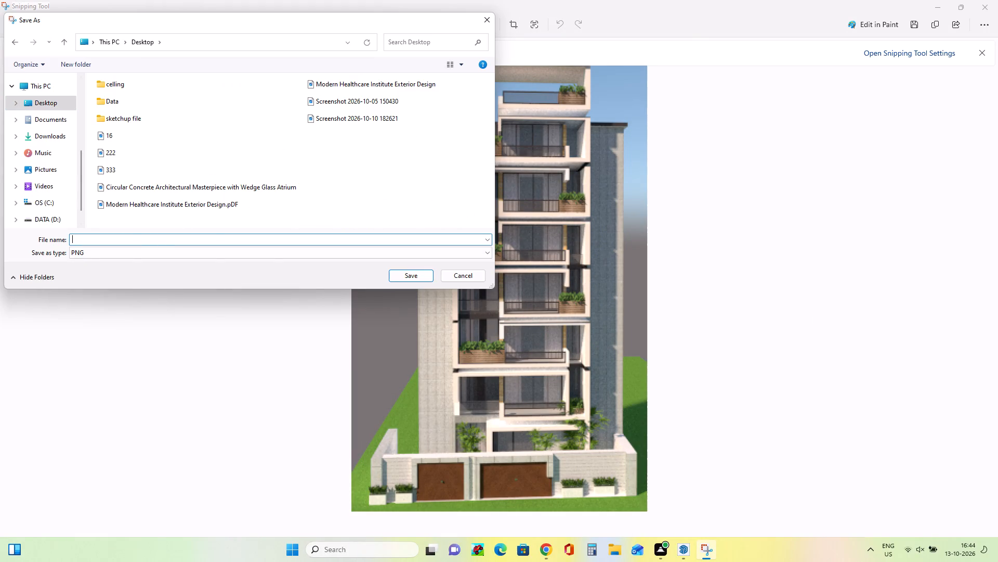
key("ctrl+v")
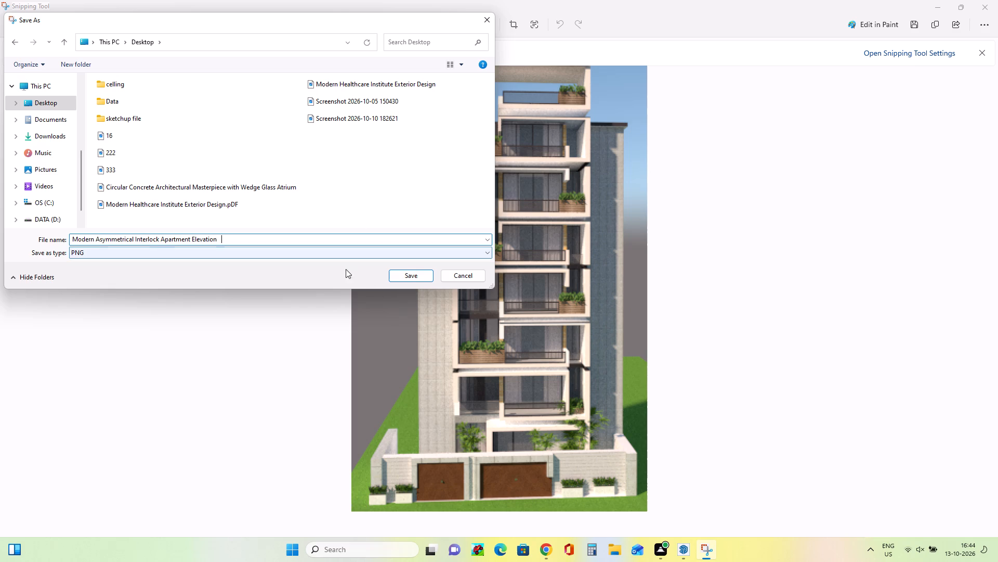
left_click(270, 238)
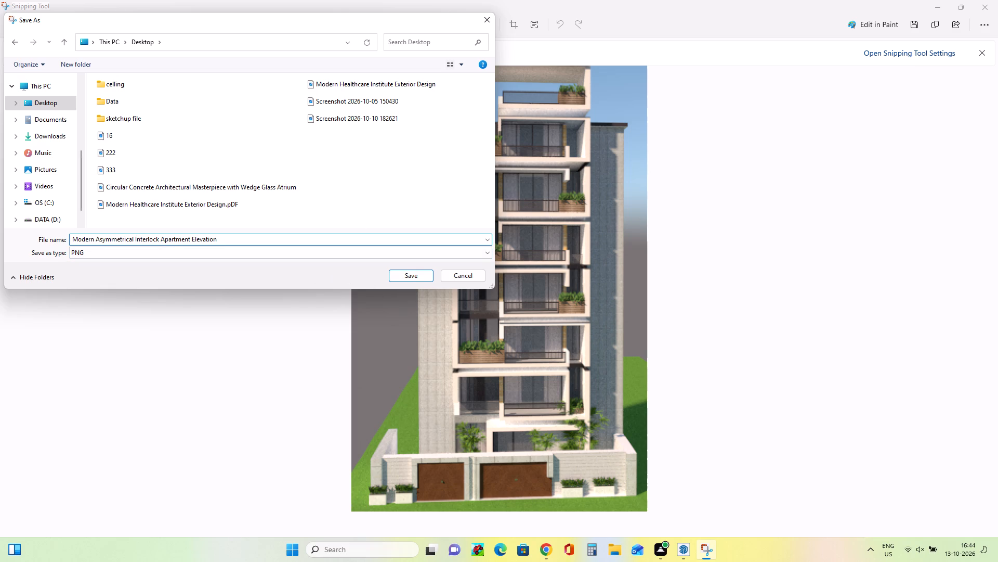
type("pdf")
left_click(222, 240)
key("BackSpace")
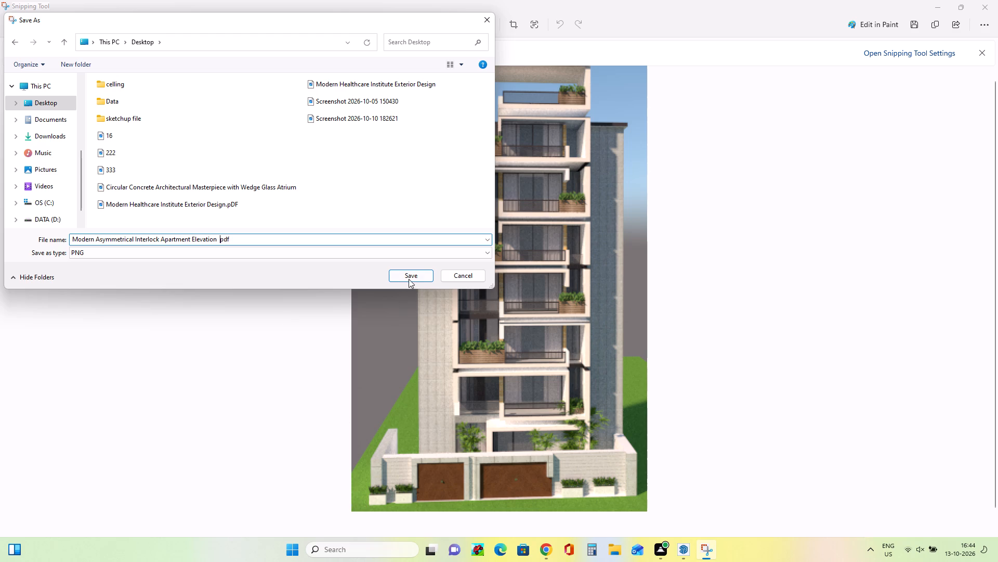
left_click(415, 275)
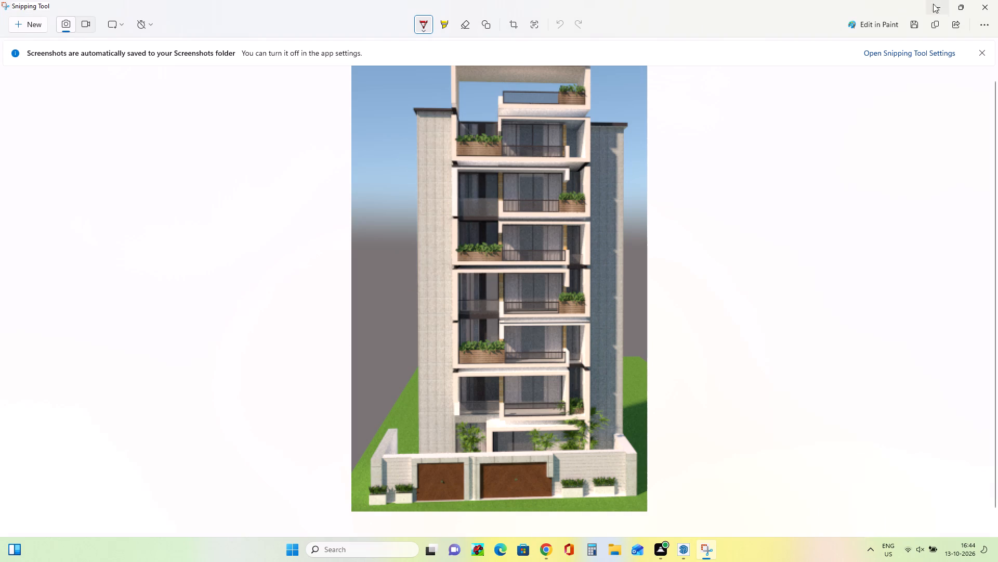
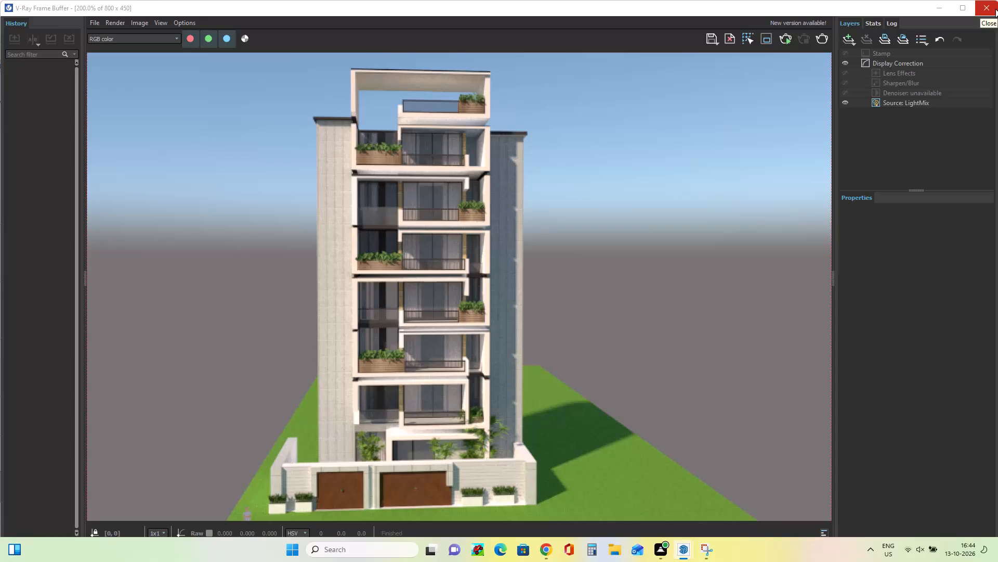
Close the render window and save the model to the Desktop as a SketchUp file named "Modern Asymmetrical Interlock Apartment Elevation skp".
left_click(995, 9)
key("ctrl+s")
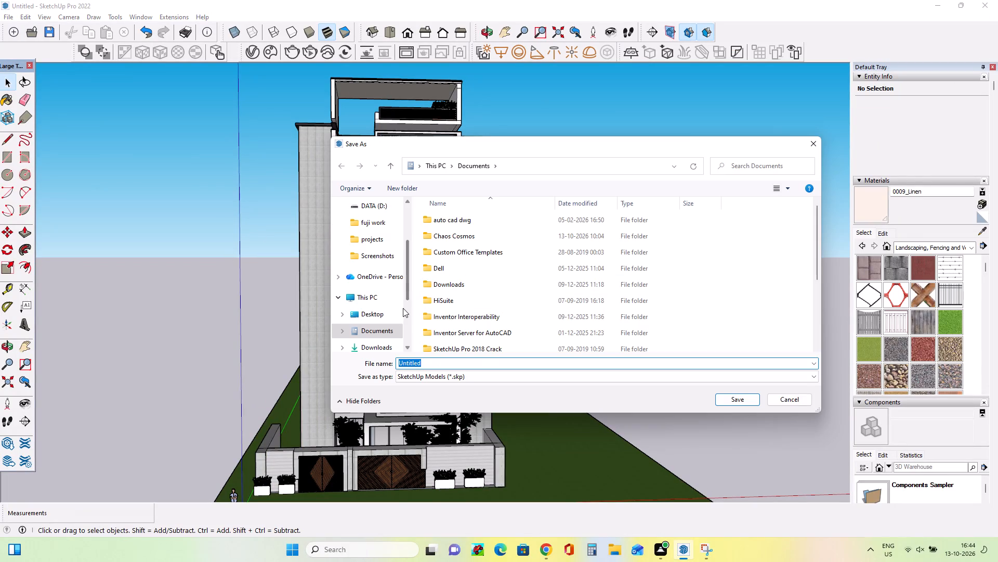
left_click(382, 315)
left_click(430, 363)
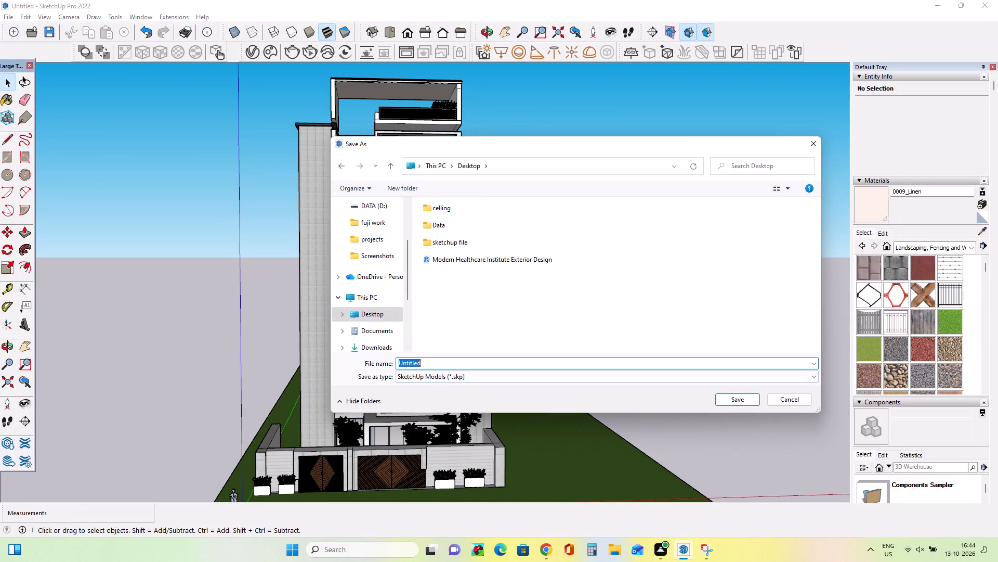
key("BackSpace")
key("ctrl+v")
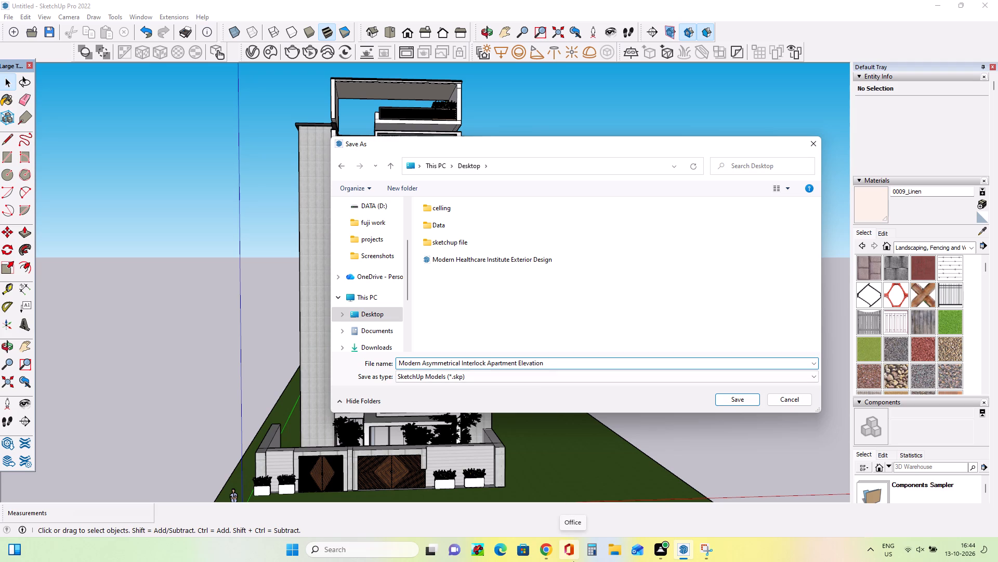
key("BackSpace")
type("skp")
left_click(742, 401)
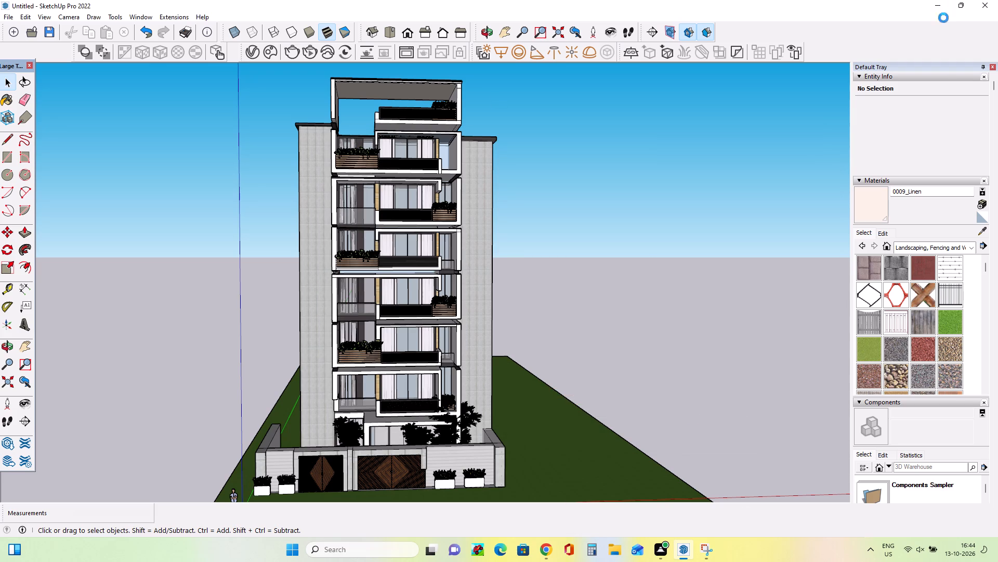